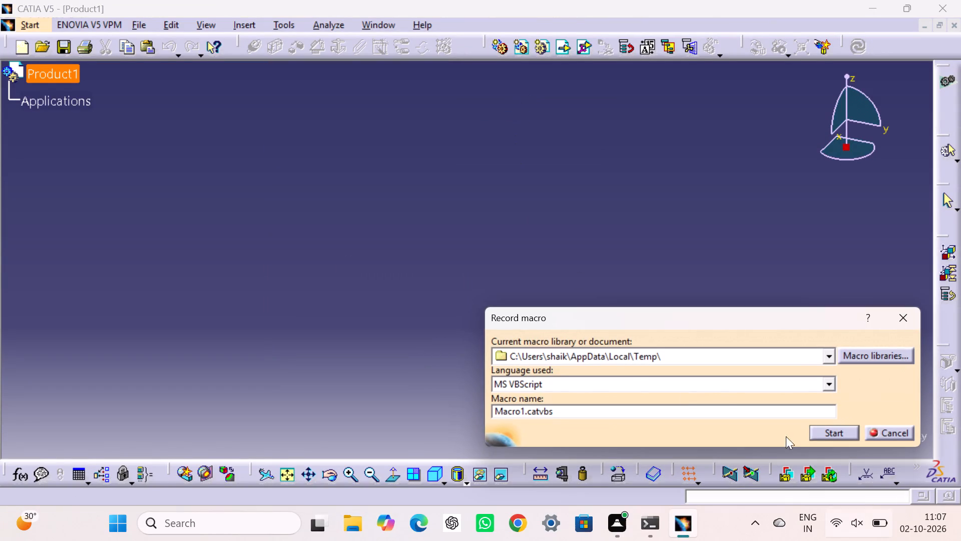
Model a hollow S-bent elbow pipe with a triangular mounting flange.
Start recording a macro with CATScript as the language.
left_click(635, 379)
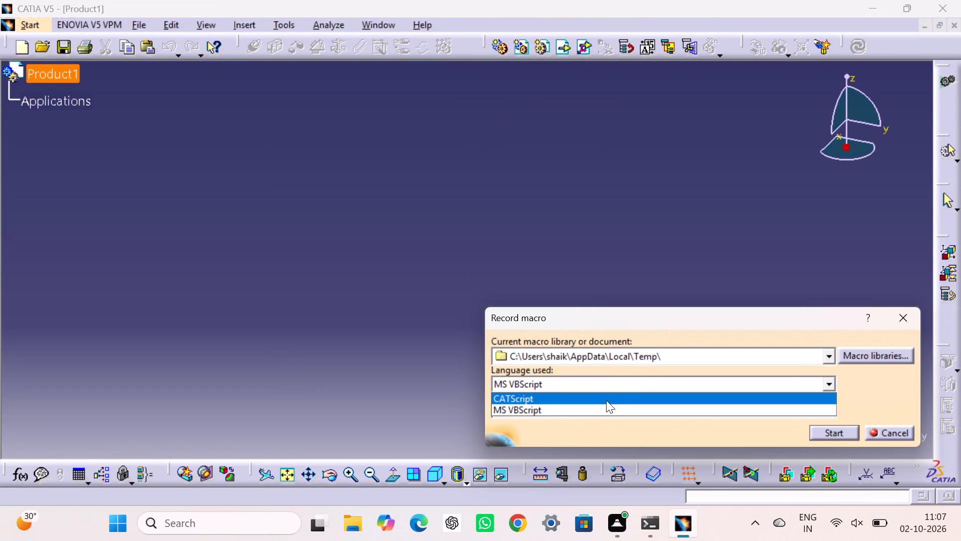
left_click(606, 400)
left_click(843, 434)
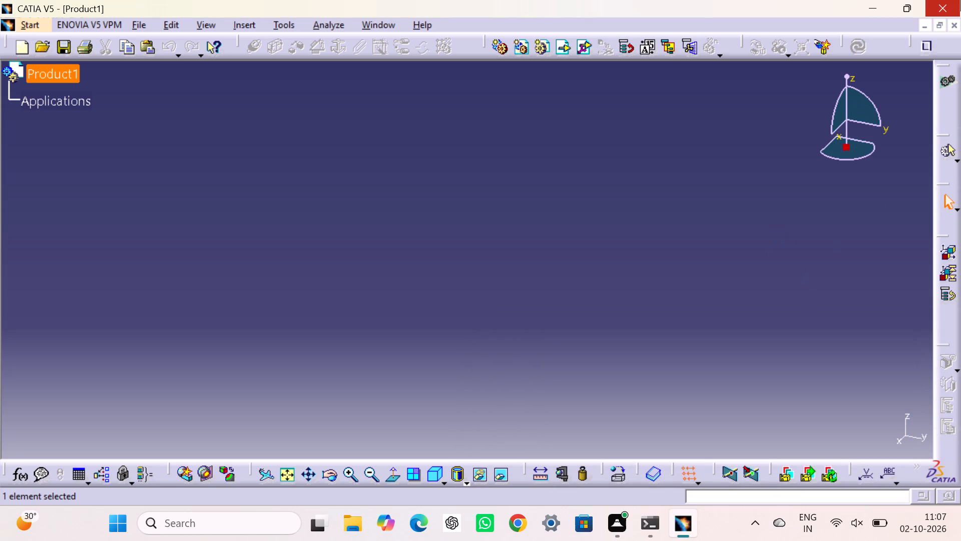
Close the empty product document and create a new part in Part Design.
left_click(953, 29)
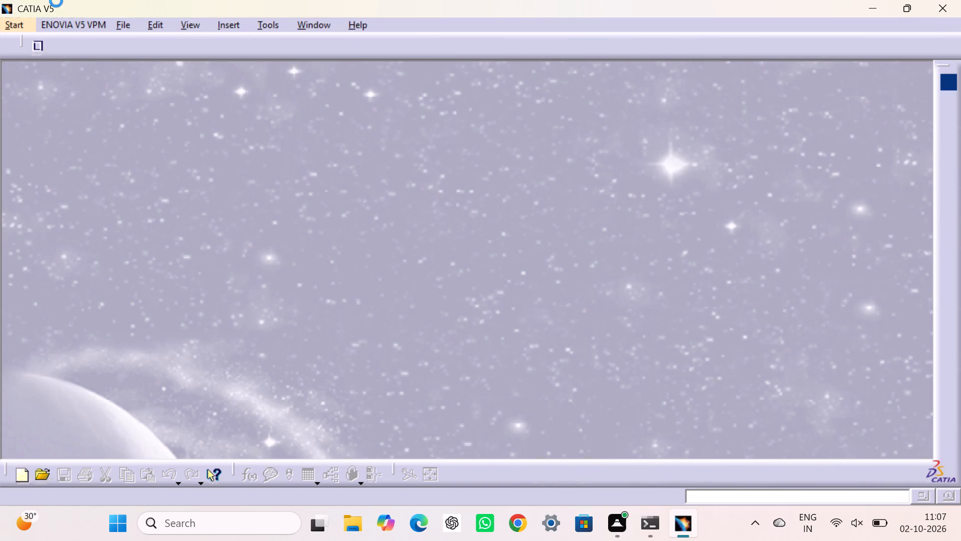
left_click(25, 26)
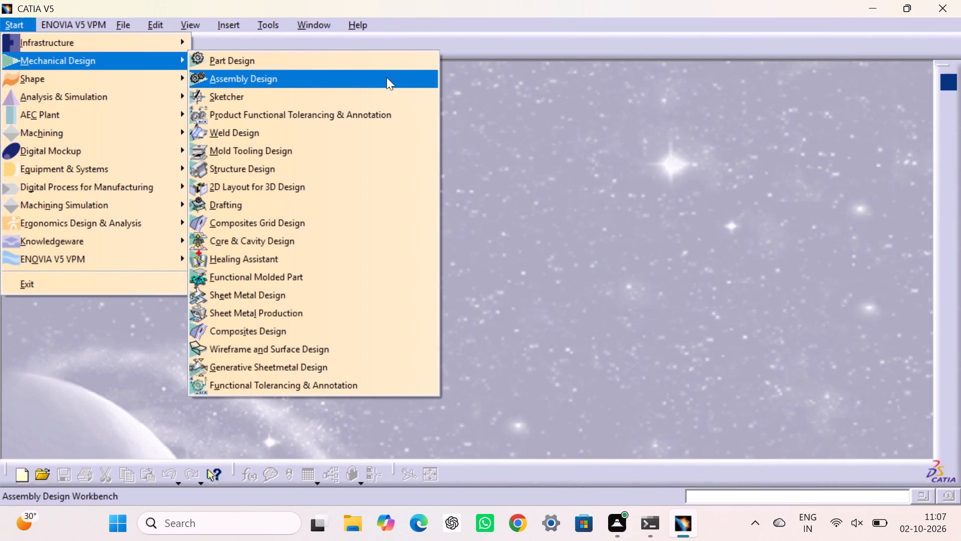
left_click(360, 63)
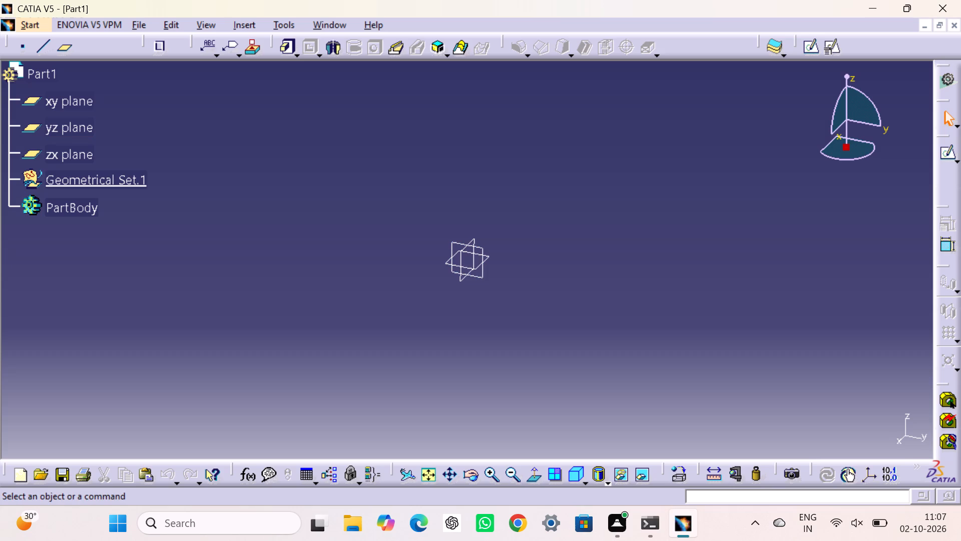
Open a new sketch on the yz plane.
left_click(454, 240)
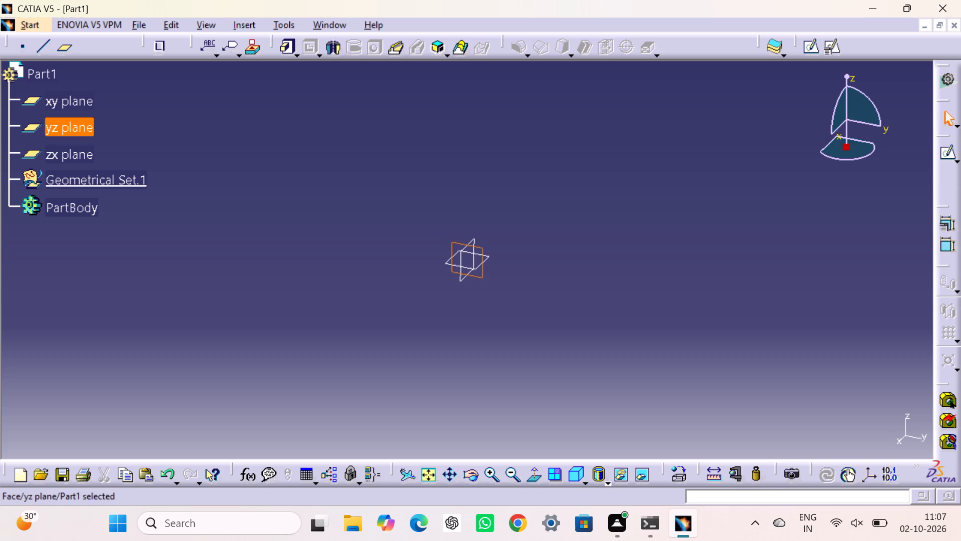
left_click(803, 46)
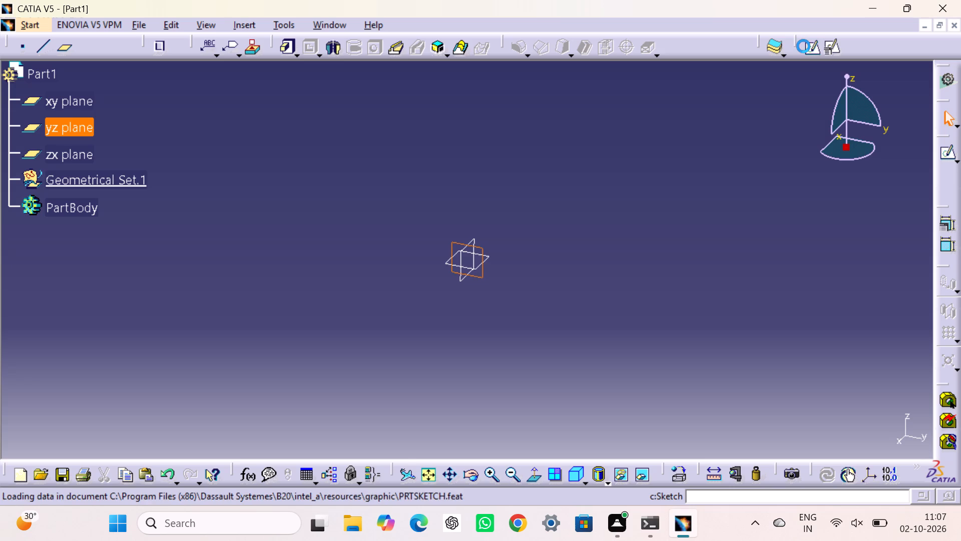
left_click(581, 228)
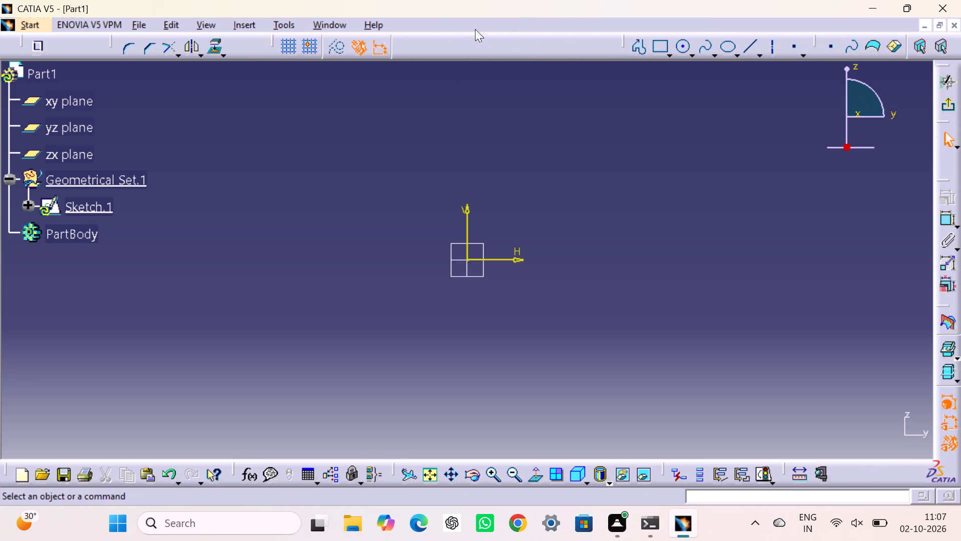
Start a profile at the origin with a vertical line about 53 mm long and a tangent arc of about 37 mm radius.
left_click(634, 45)
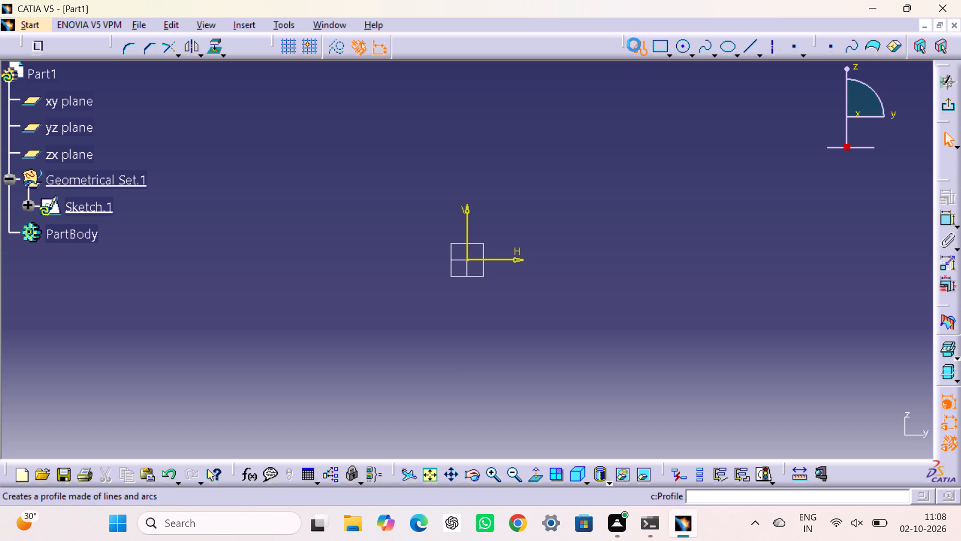
left_click(467, 258)
left_click(468, 172)
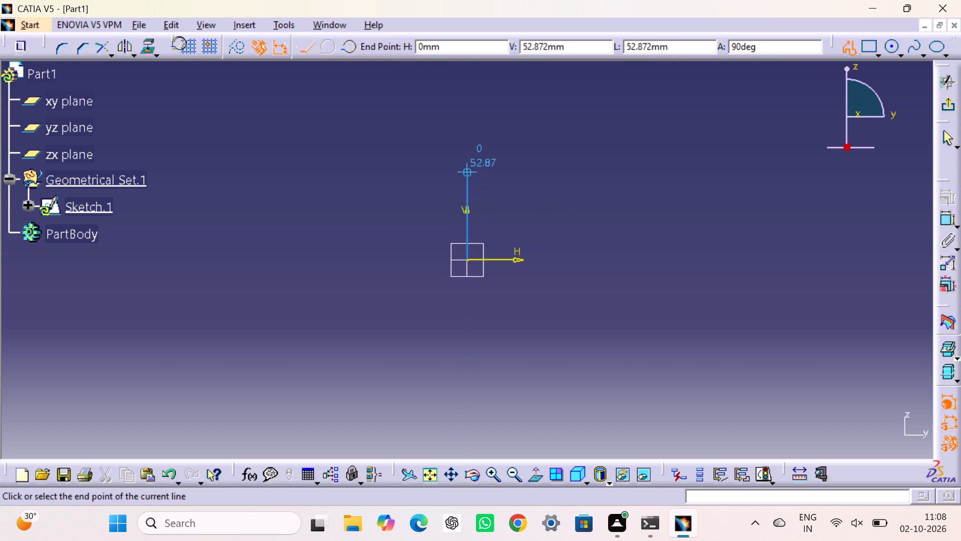
left_click(332, 44)
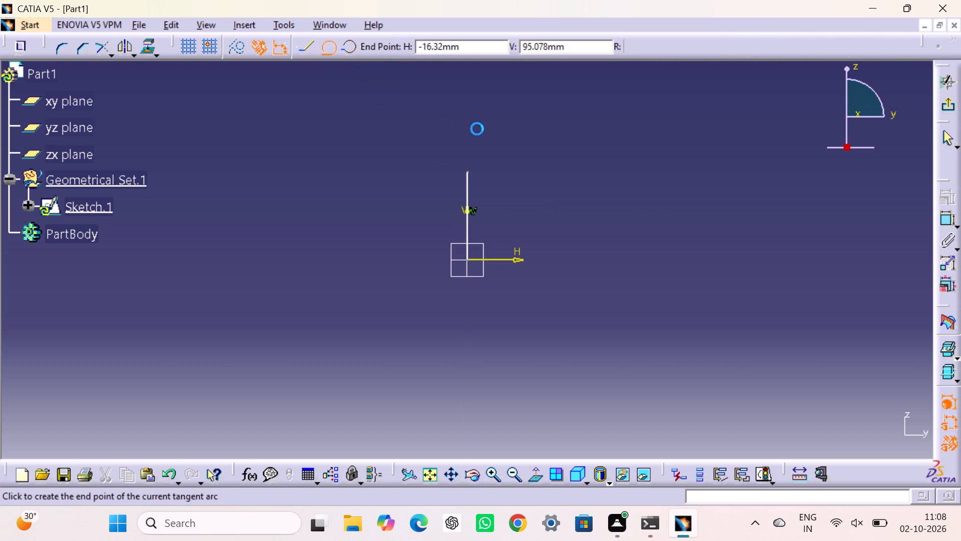
left_click(516, 114)
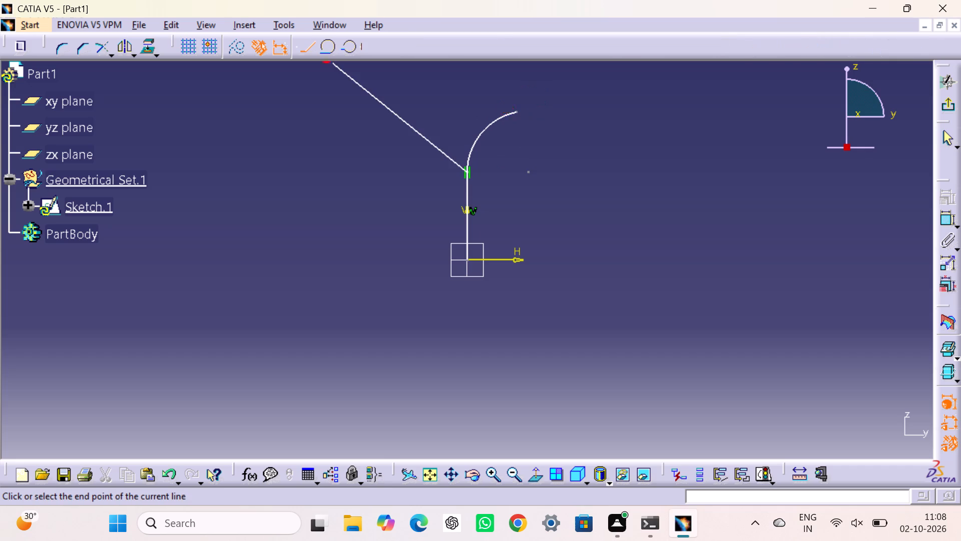
Continue the profile with an oppositely curved tangent arc of about 53 mm radius and finish it with a vertical line going up.
left_click(324, 42)
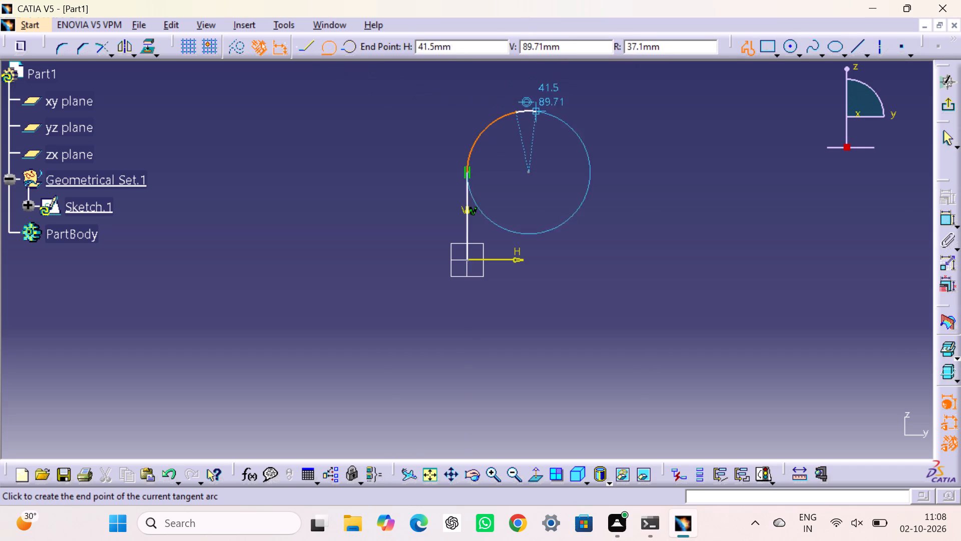
middle_click_drag(533, 107, 482, 301)
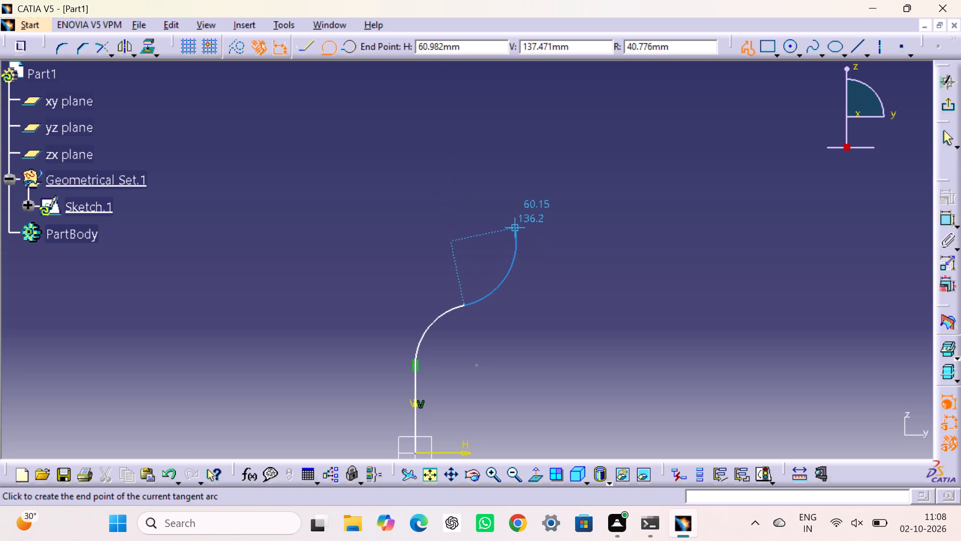
left_click(524, 261)
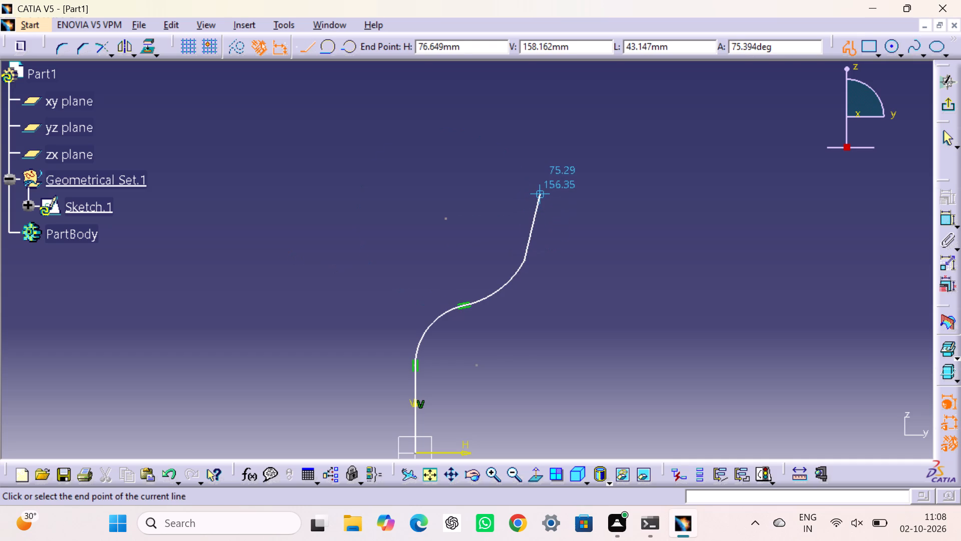
left_click(525, 152)
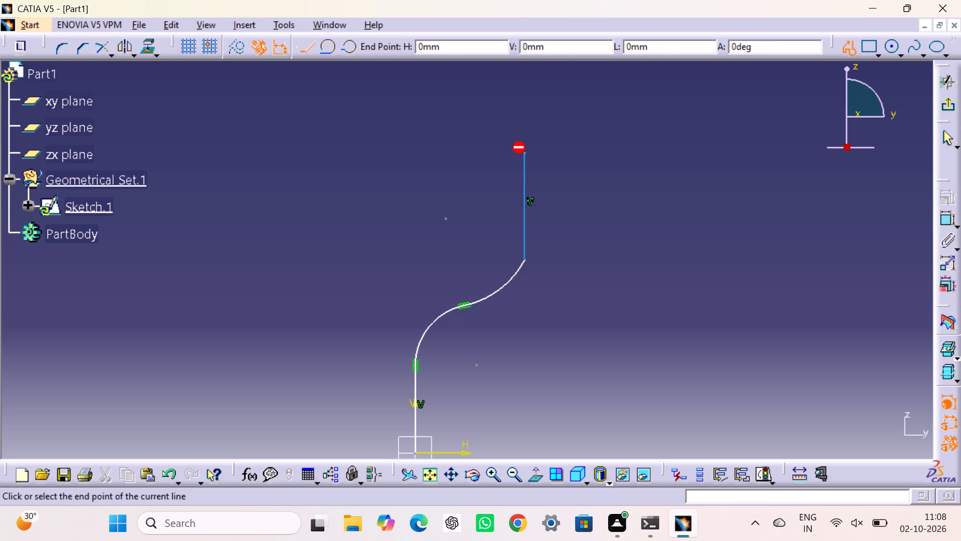
key("Escape")
key("Escape")
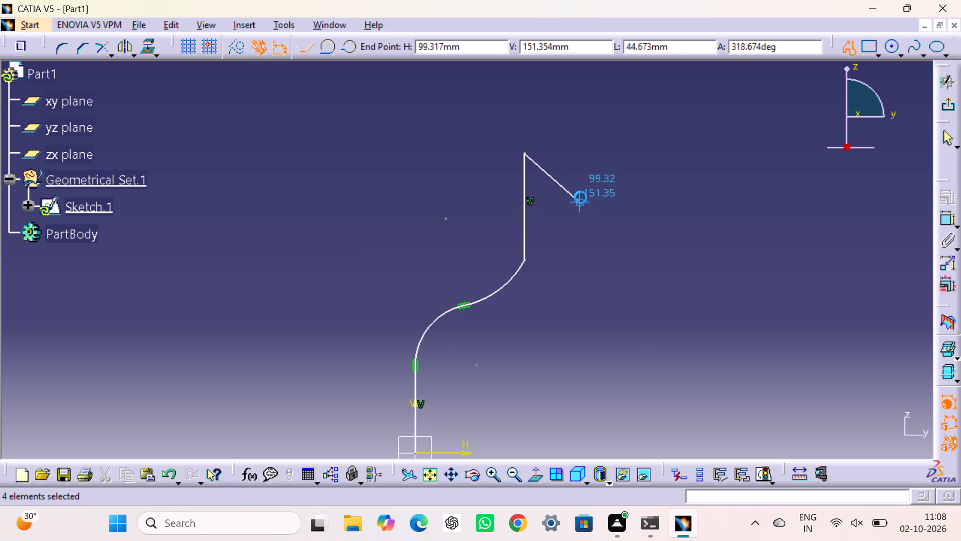
left_click(598, 241)
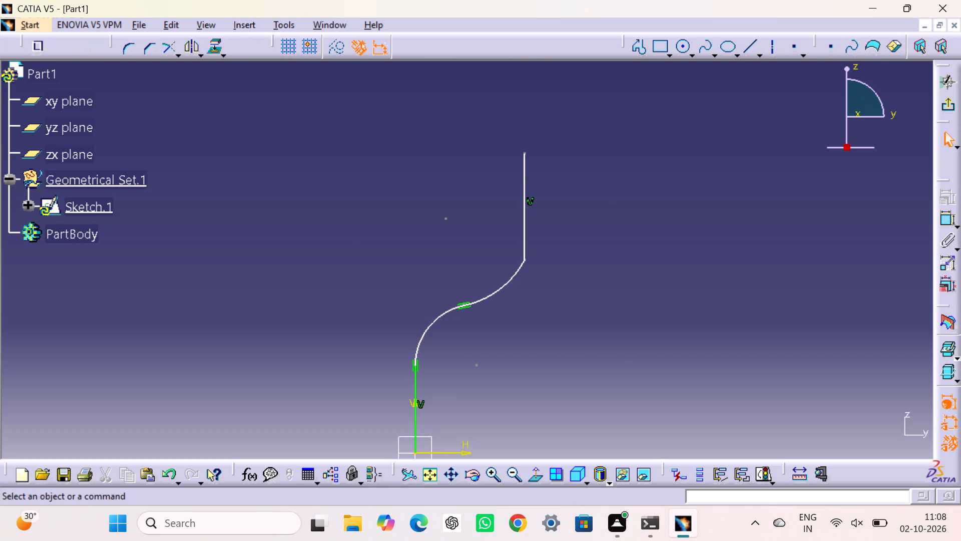
Apply a tangency constraint between the upper arc and the upper vertical line.
left_click(495, 291, "ctrl")
left_click(523, 243, "ctrl")
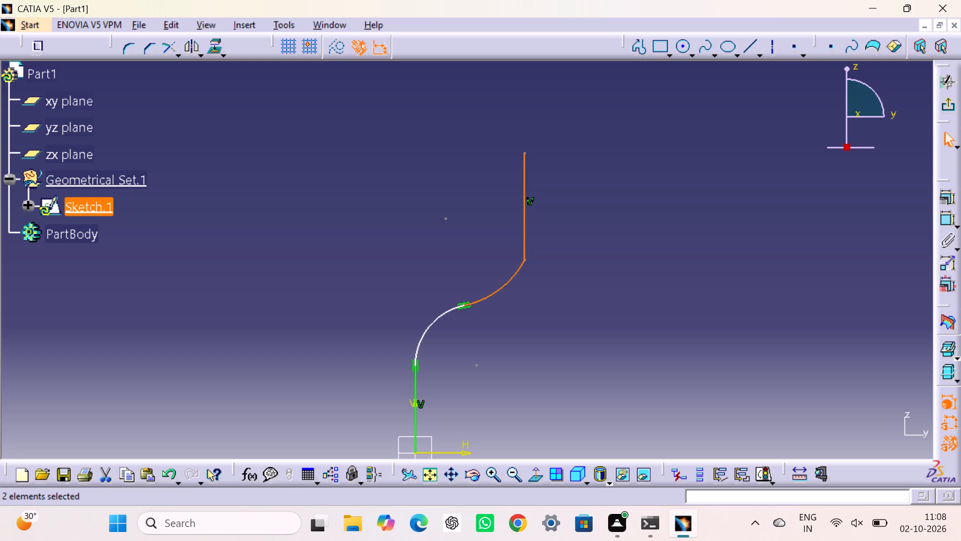
left_click(940, 198)
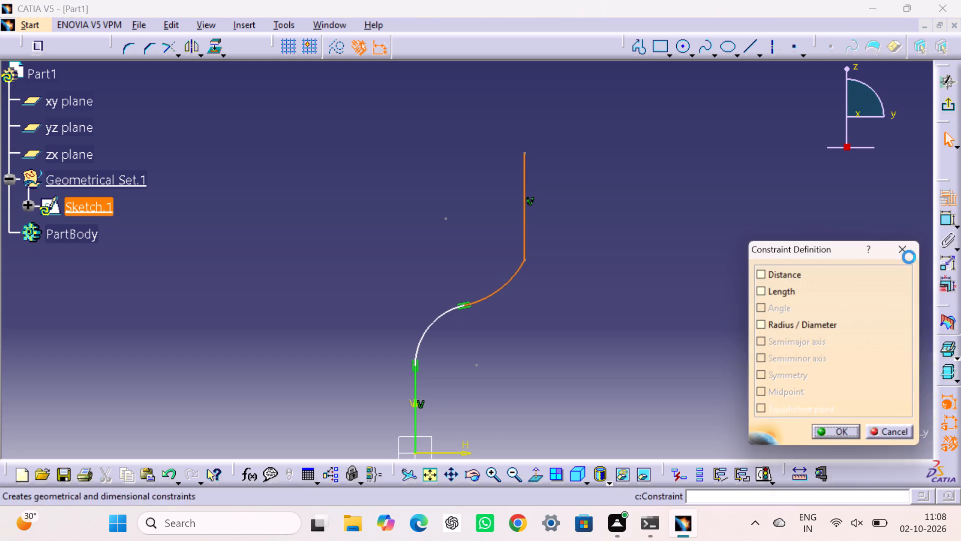
left_click(863, 325)
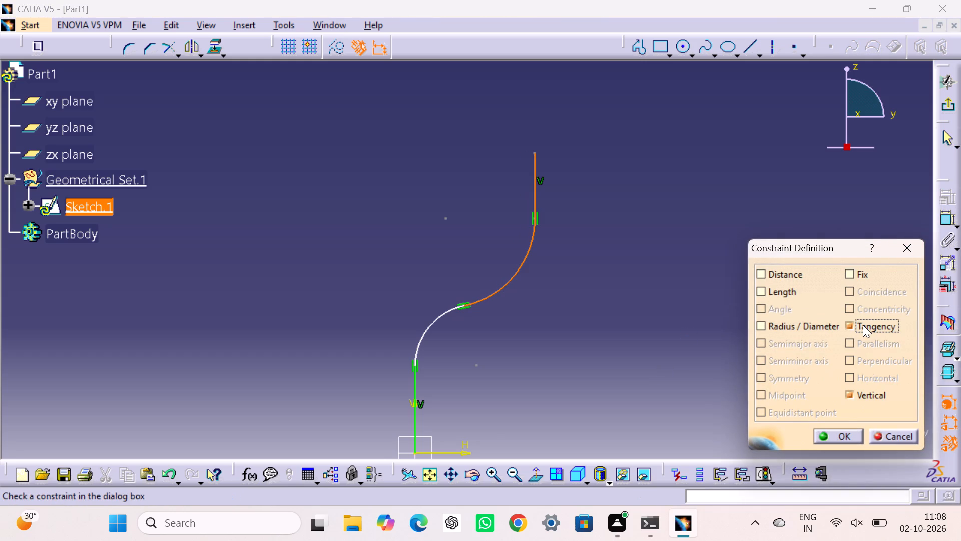
left_click(841, 432)
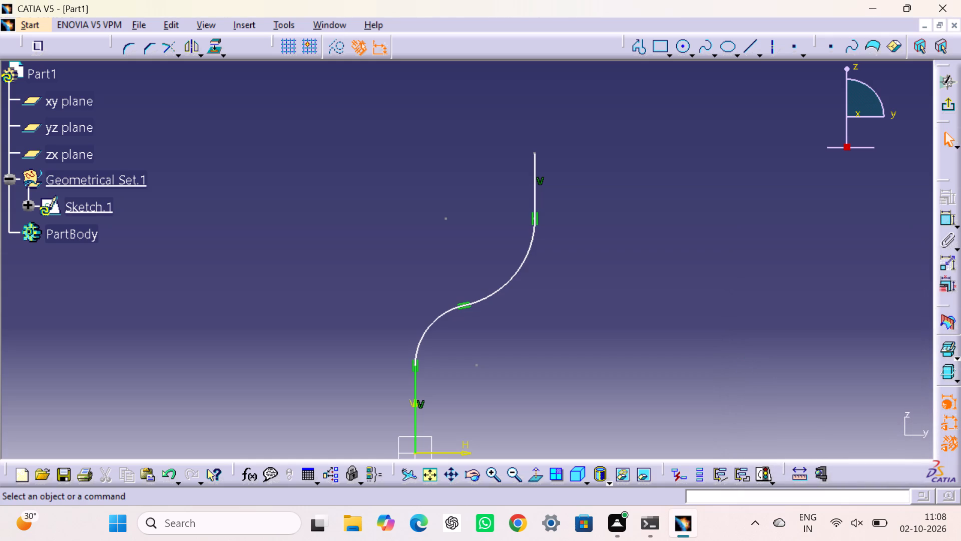
left_click(745, 355)
Dimension the lengths of the upper and lower vertical lines and set both to 50 mm.
middle_click_drag(741, 355, 739, 303)
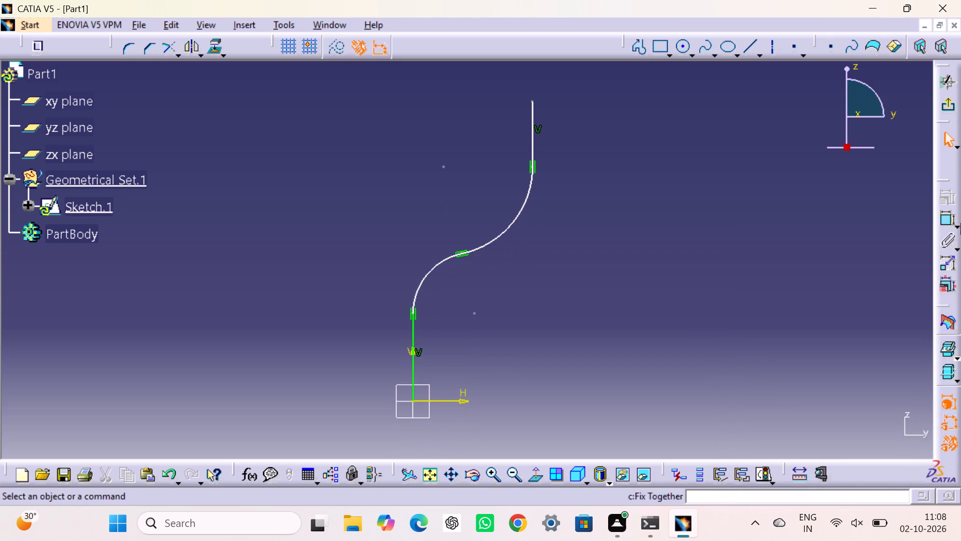
double_click(943, 217)
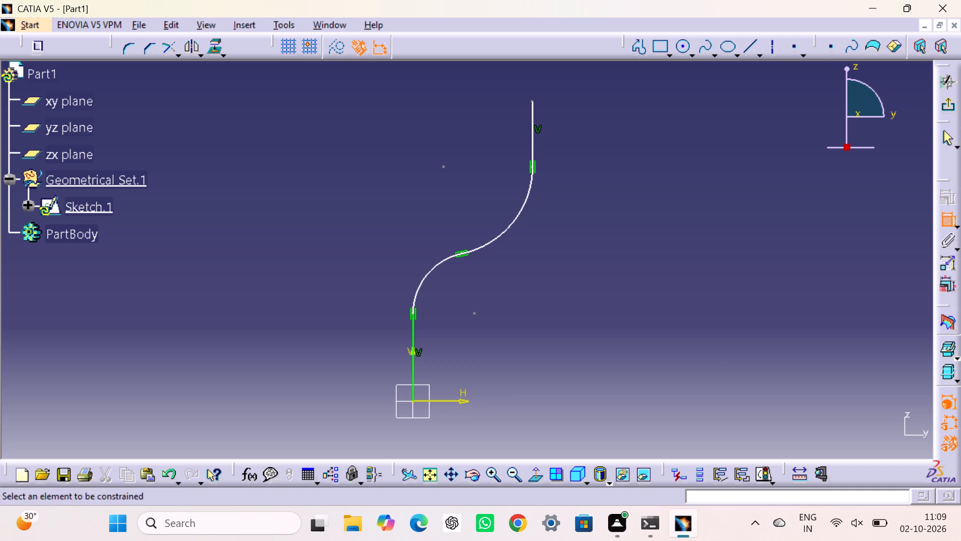
left_click(534, 145)
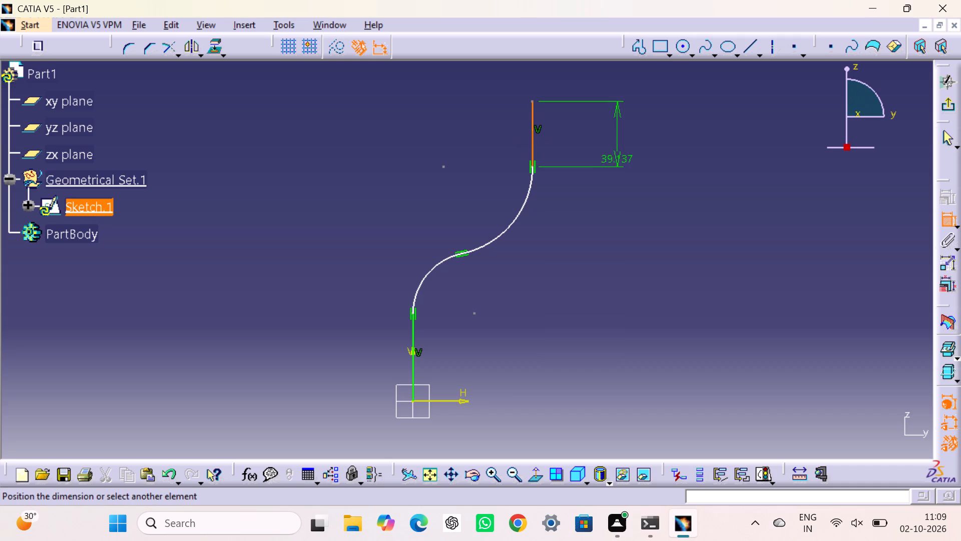
left_click(626, 151)
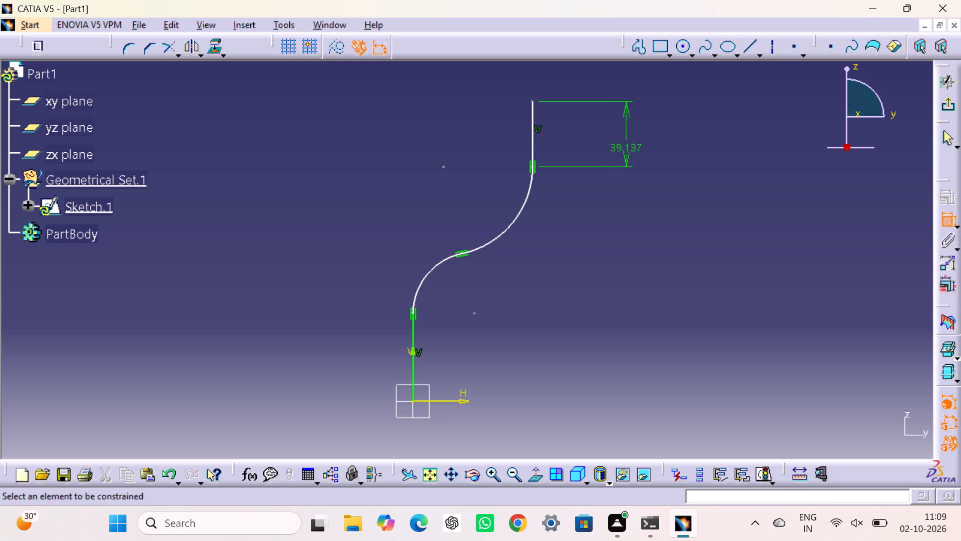
left_click(413, 362)
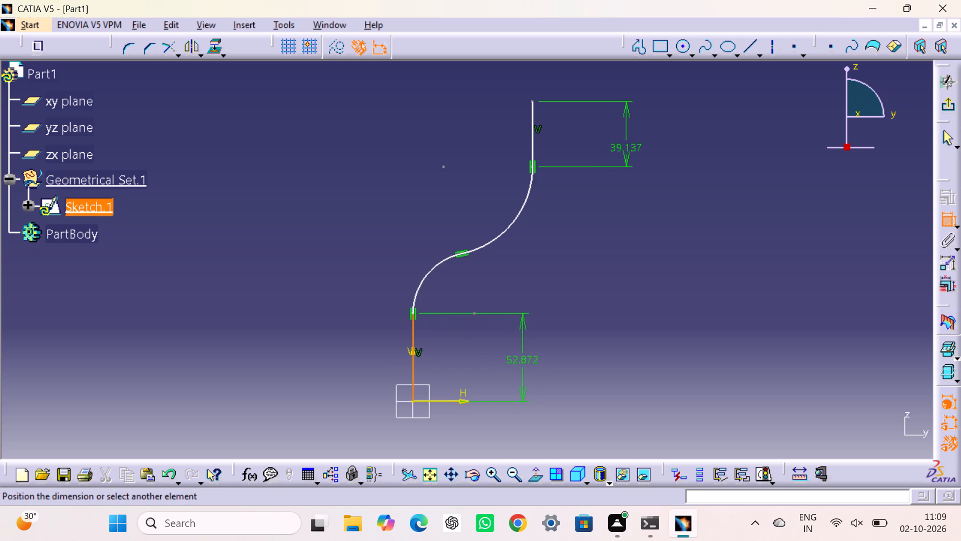
left_click(527, 363)
double_click(528, 359)
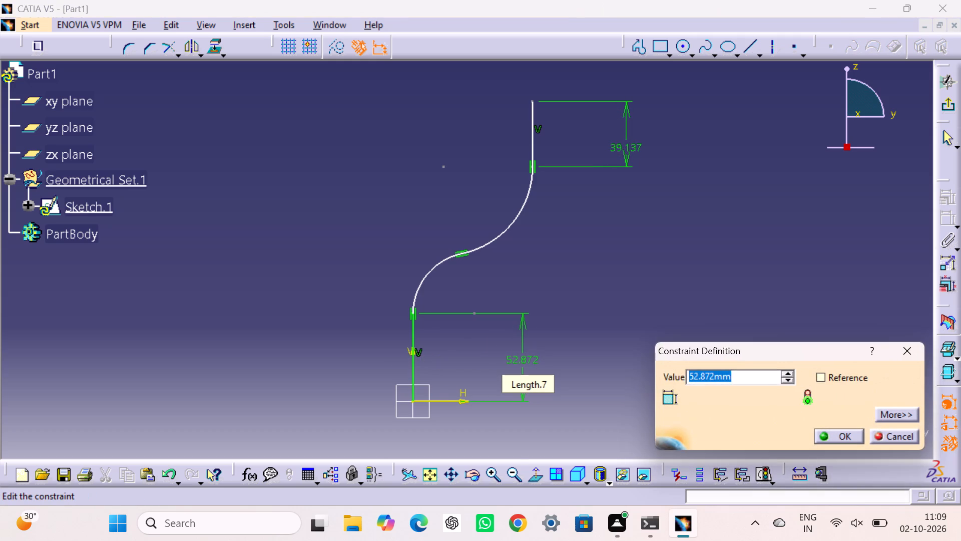
type("50")
key("Return")
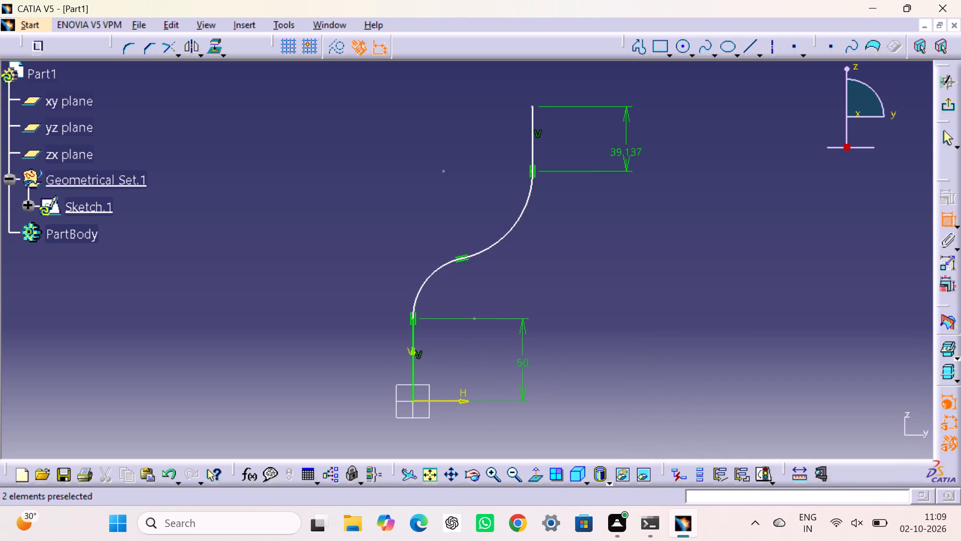
double_click(632, 150)
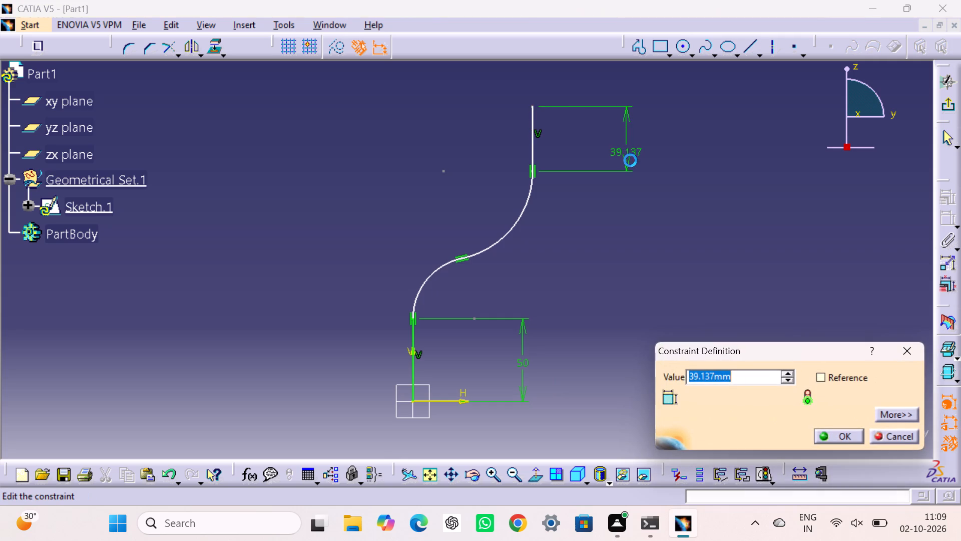
type("50")
key("Return")
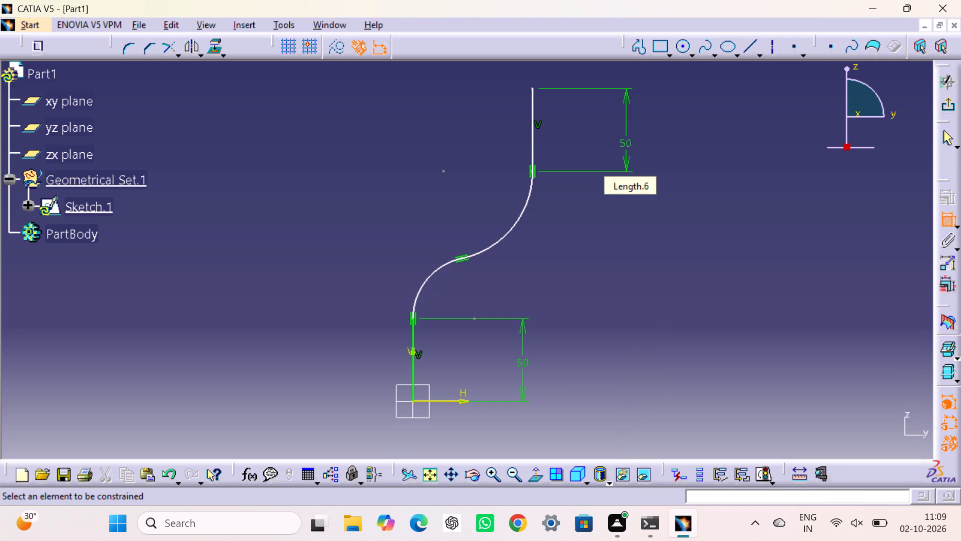
Add radius dimensions to the lower and upper arcs of the profile.
left_click(438, 268)
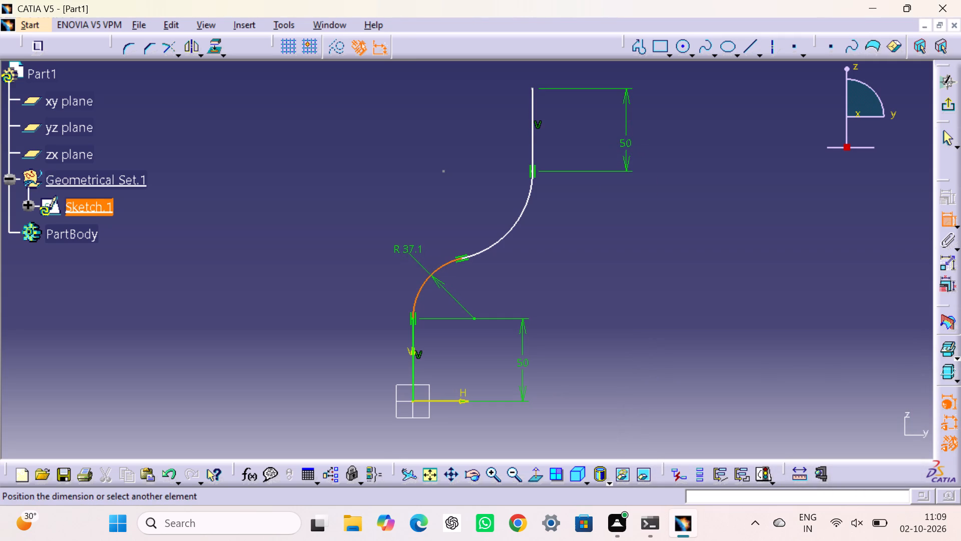
left_click(403, 249)
left_click(510, 231)
left_click(538, 254)
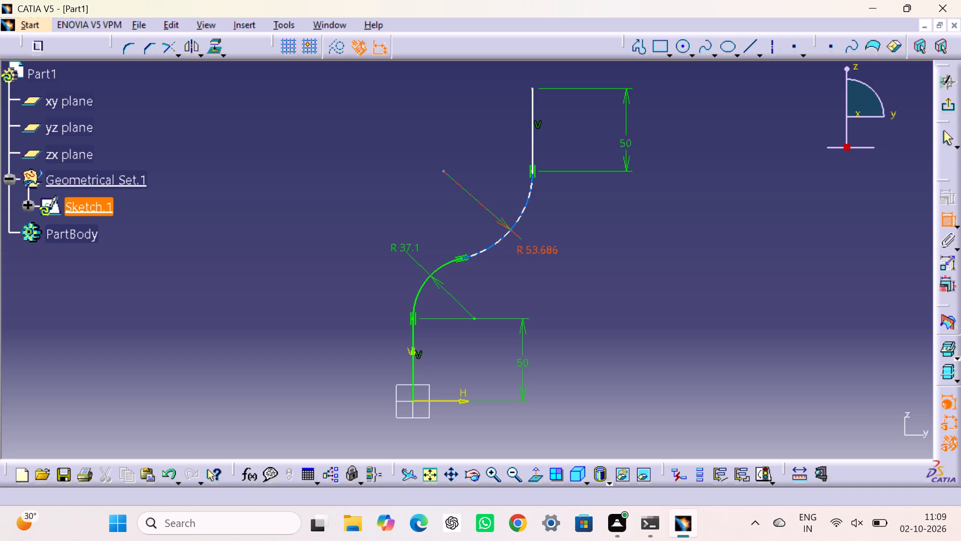
Set the radii of the upper and lower arcs of the profile to 60 mm each.
double_click(537, 250)
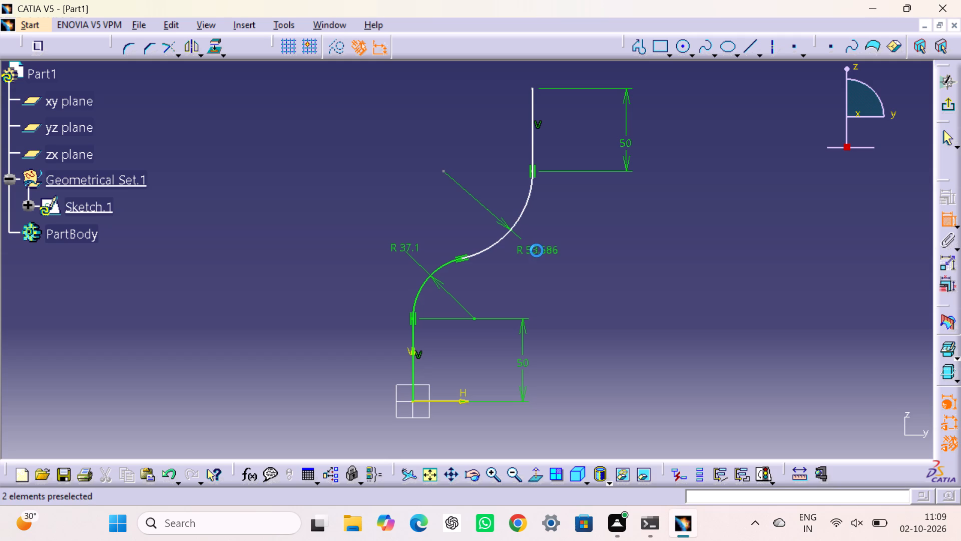
type("60")
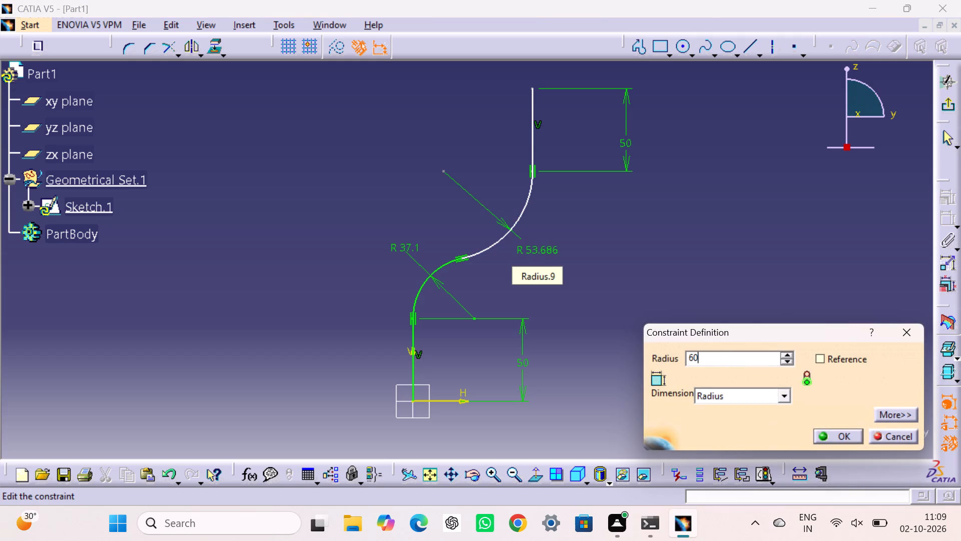
key("Return")
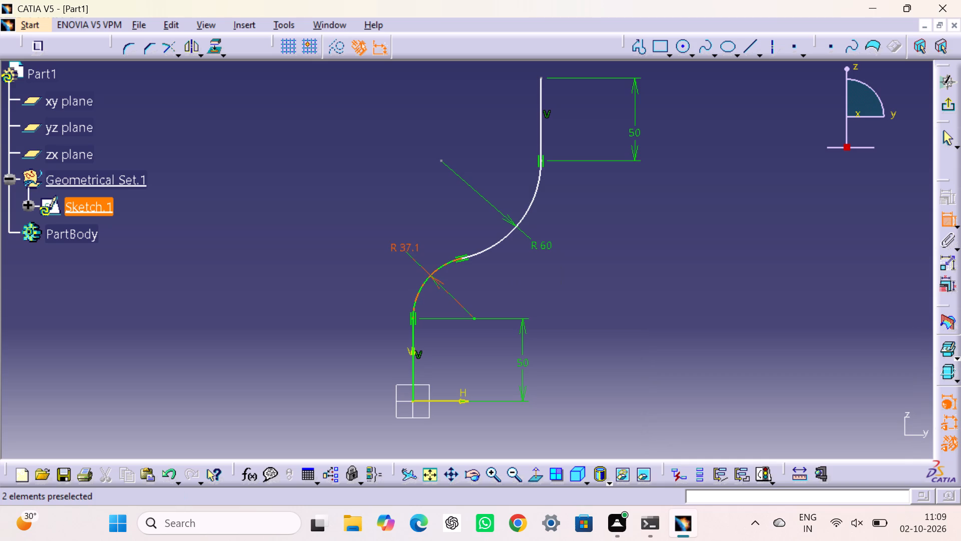
double_click(412, 247)
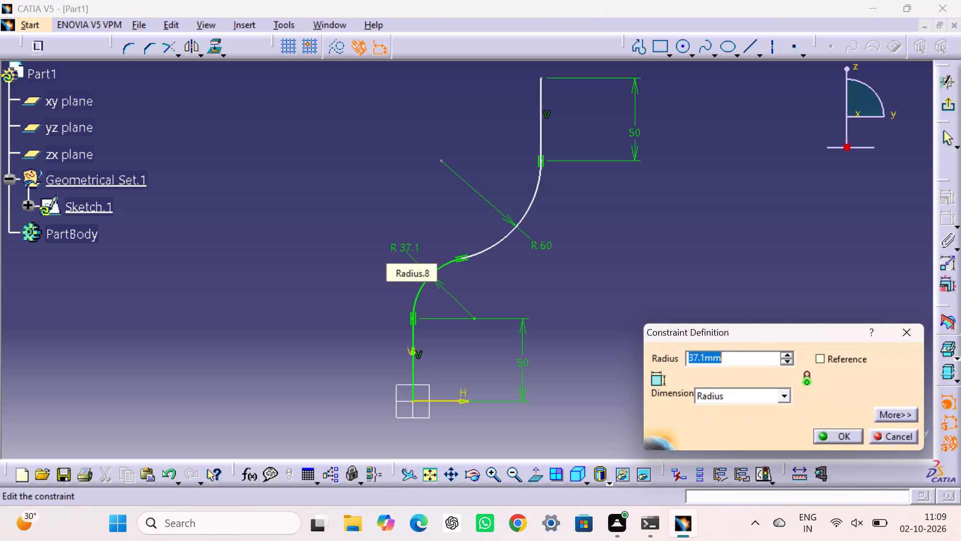
type("60")
key("Return")
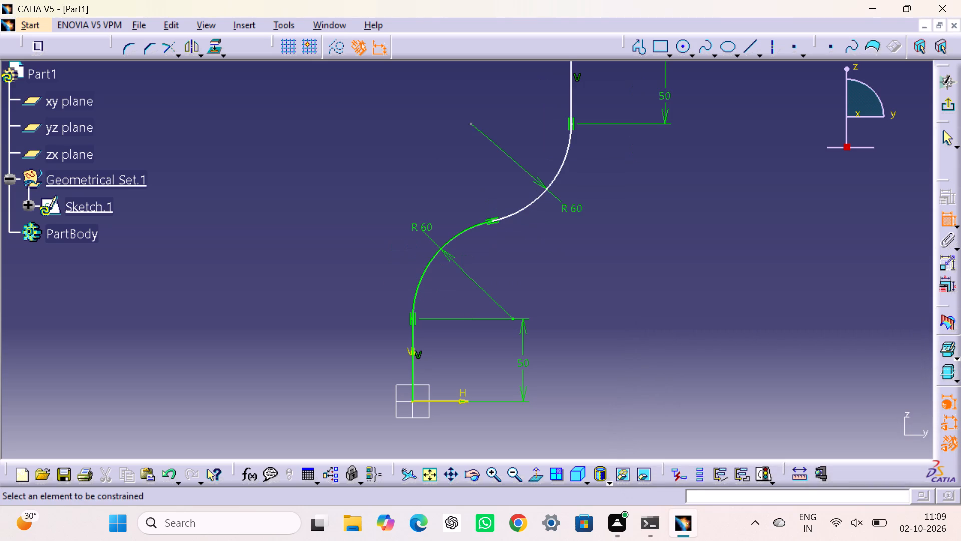
Add a vertical dimension from the sketch origin to the upper arc's top end and set it to 150 mm.
left_click(412, 401)
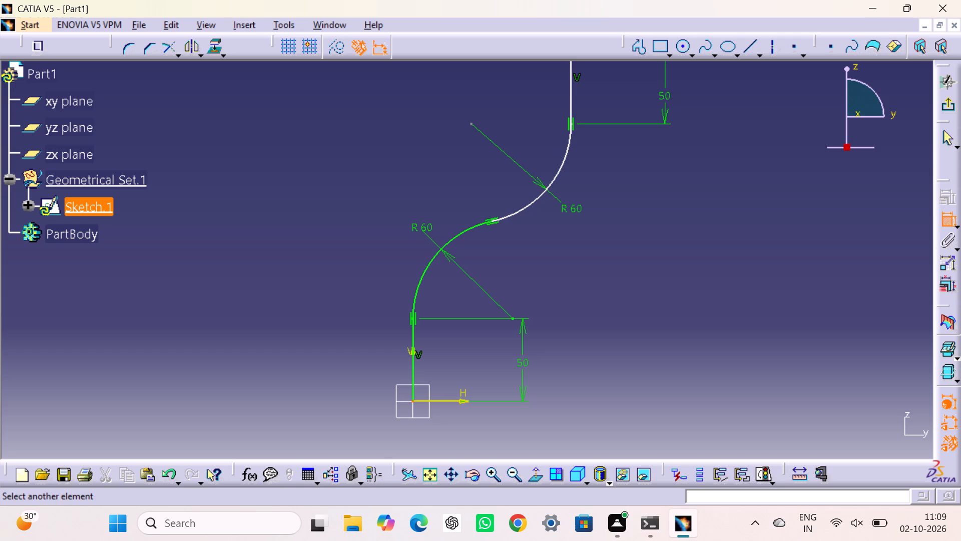
left_click(573, 123)
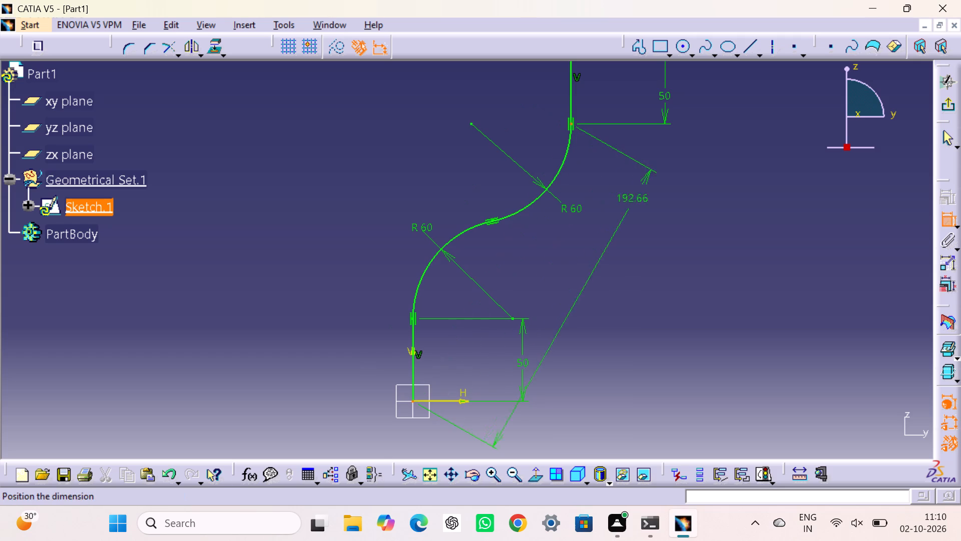
right_click(674, 181)
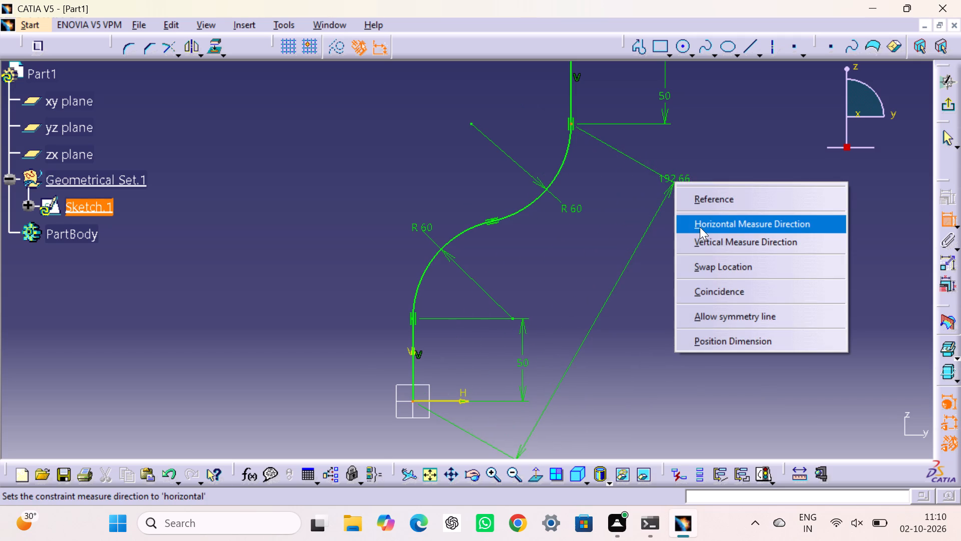
left_click(702, 239)
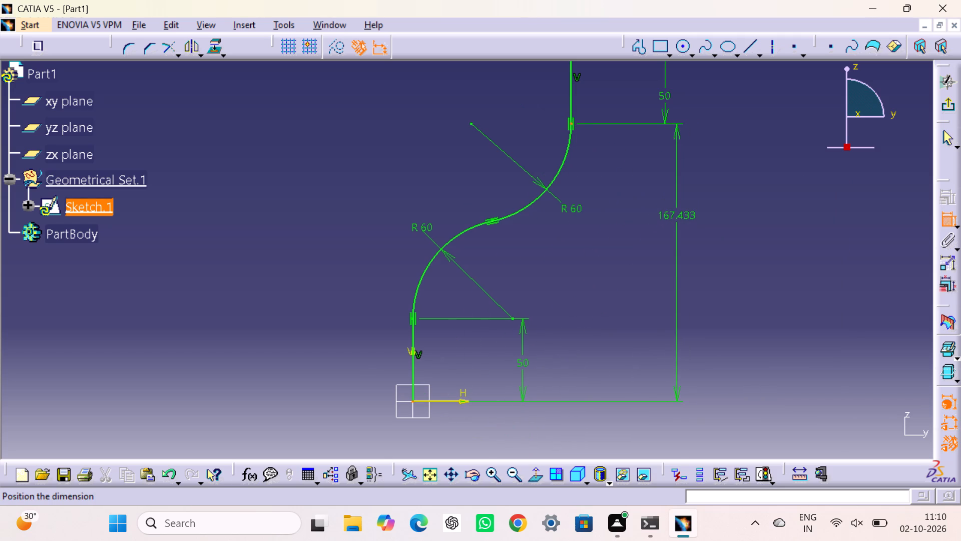
left_click(663, 260)
double_click(663, 254)
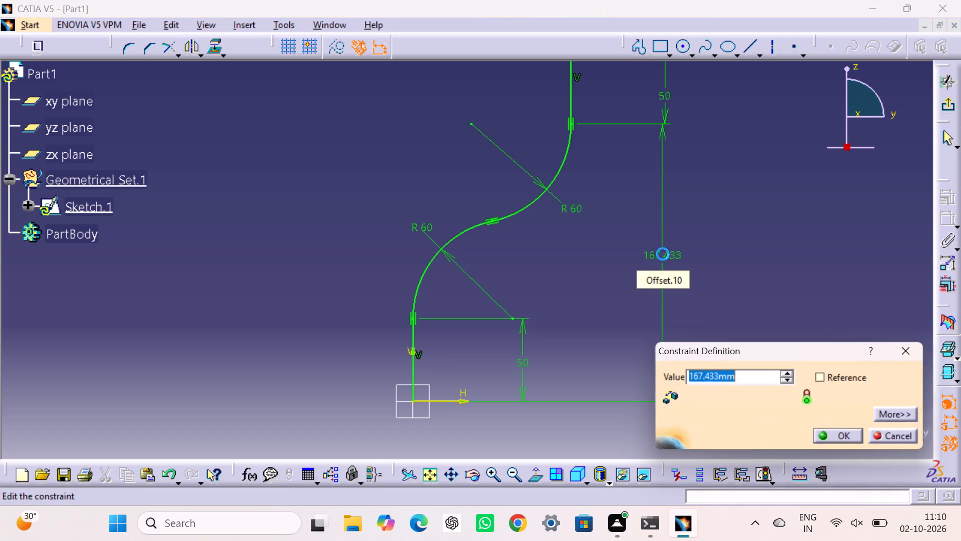
key("1")
type("50")
key("Return")
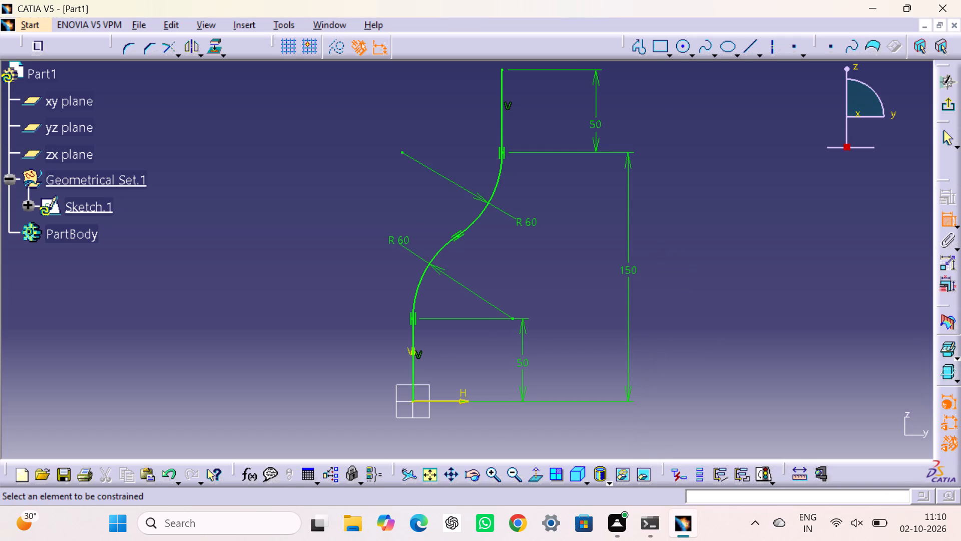
Exit the profile sketch and open a new sketch on the xy plane.
left_click(950, 105)
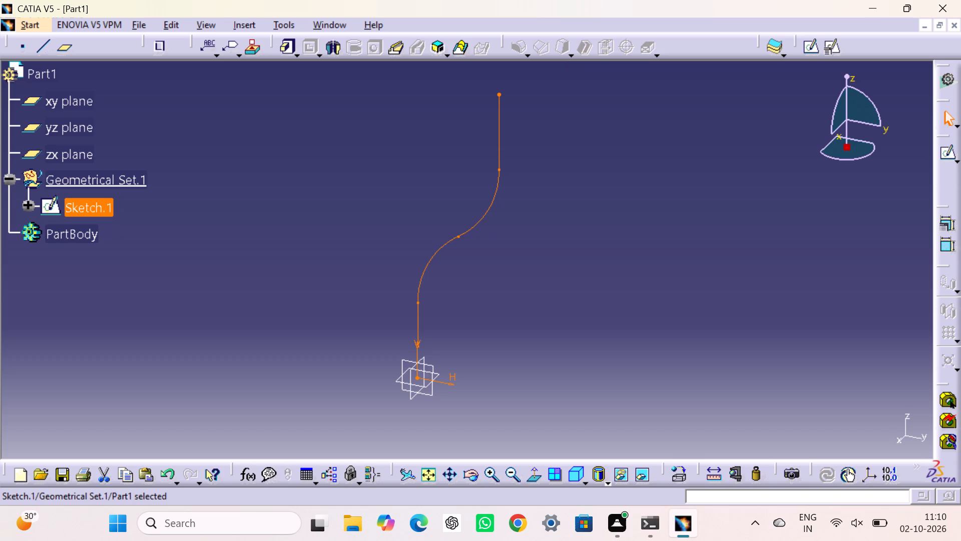
left_click(437, 372)
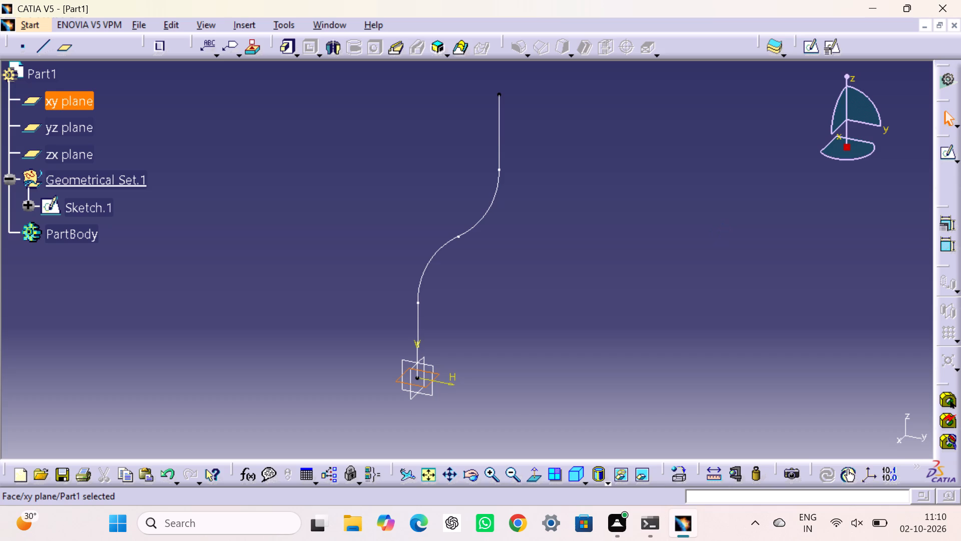
left_click(806, 51)
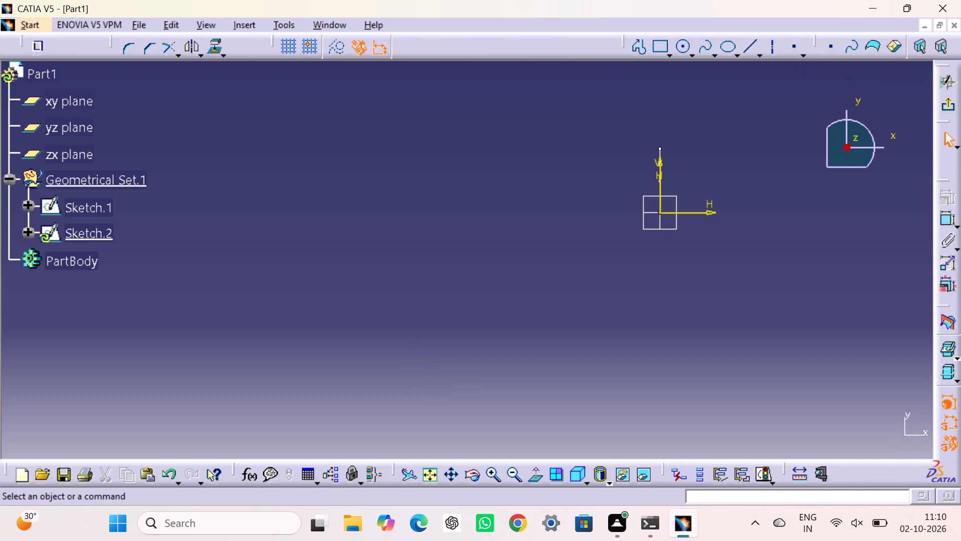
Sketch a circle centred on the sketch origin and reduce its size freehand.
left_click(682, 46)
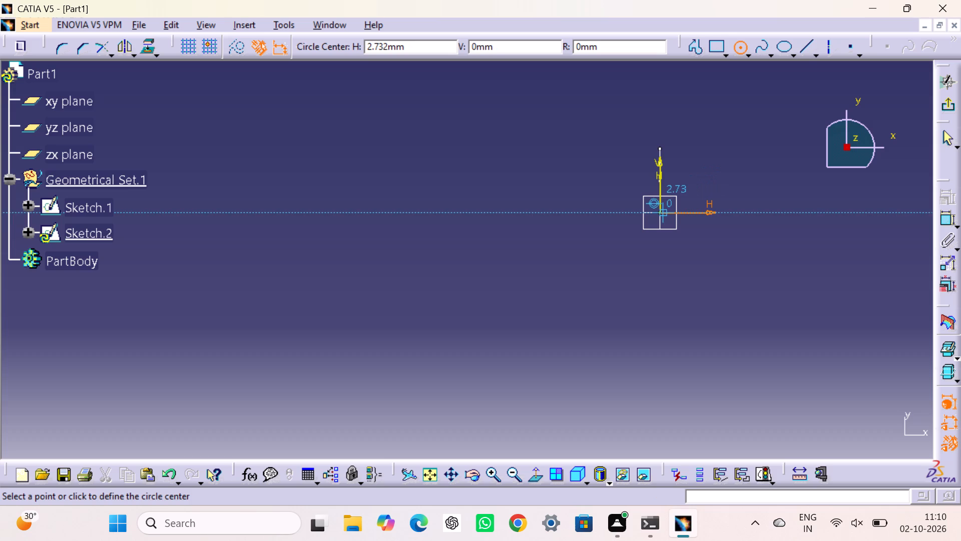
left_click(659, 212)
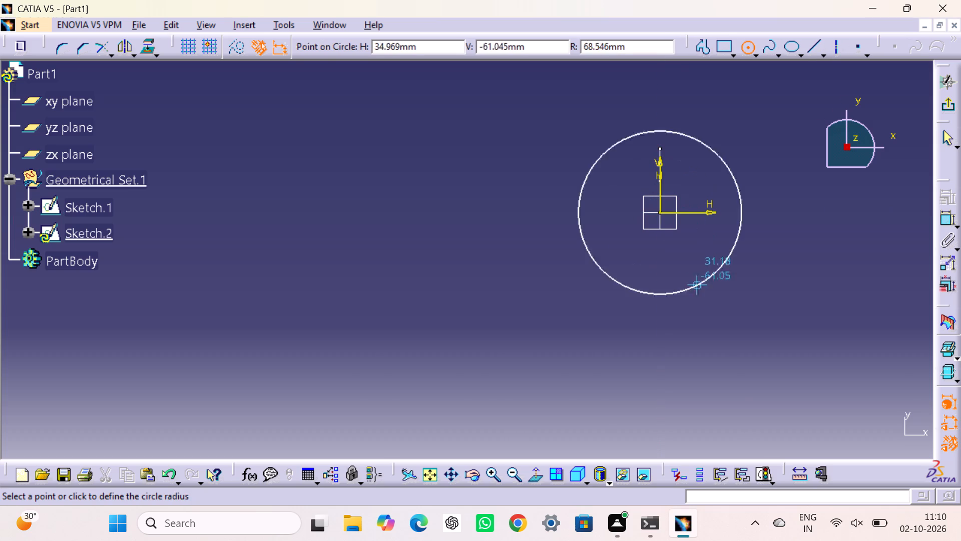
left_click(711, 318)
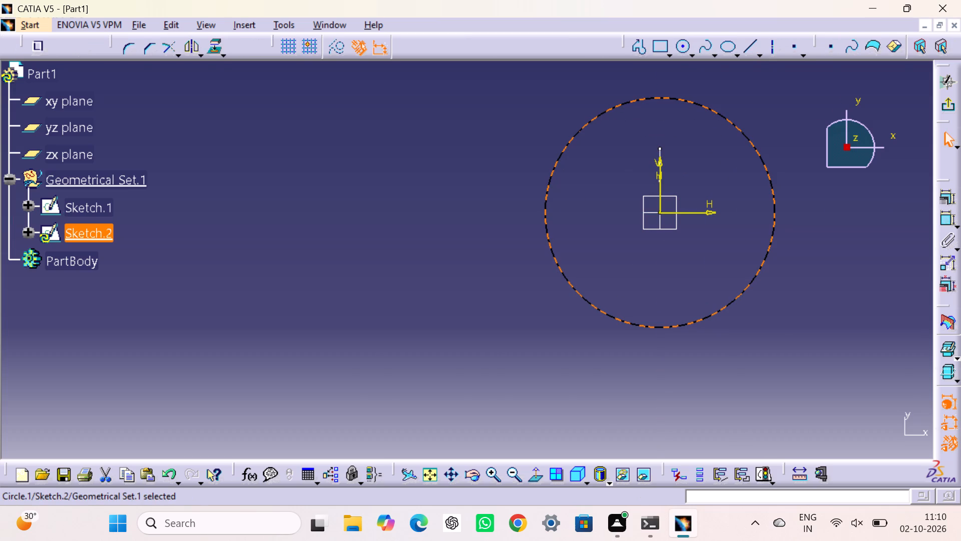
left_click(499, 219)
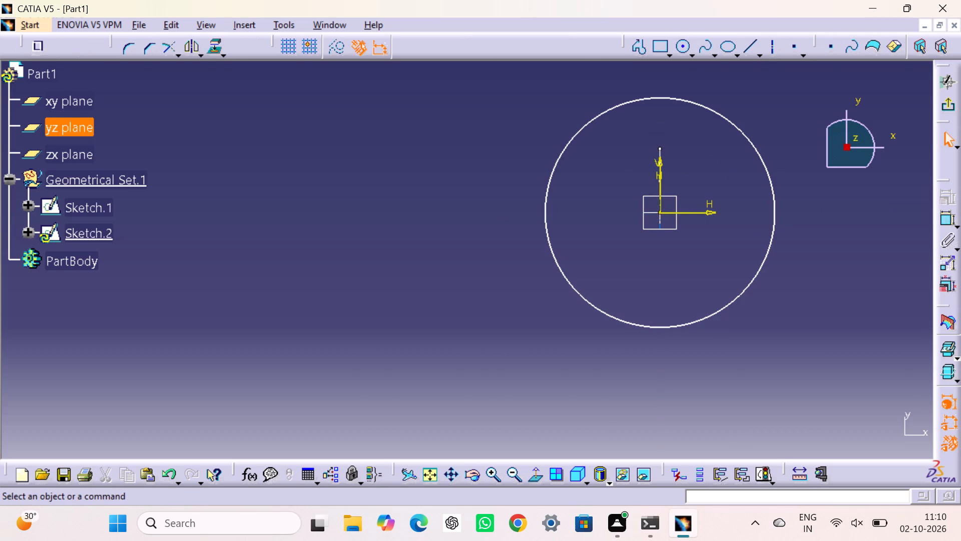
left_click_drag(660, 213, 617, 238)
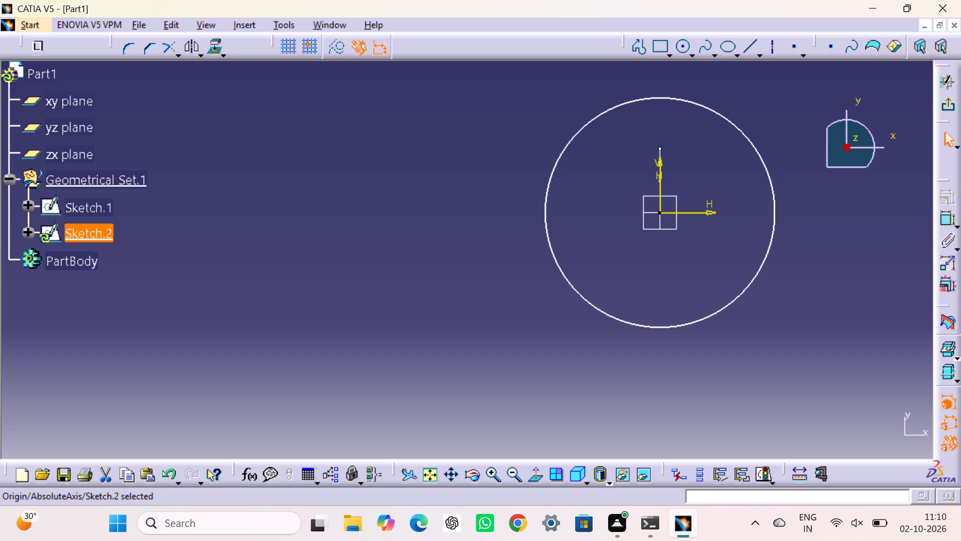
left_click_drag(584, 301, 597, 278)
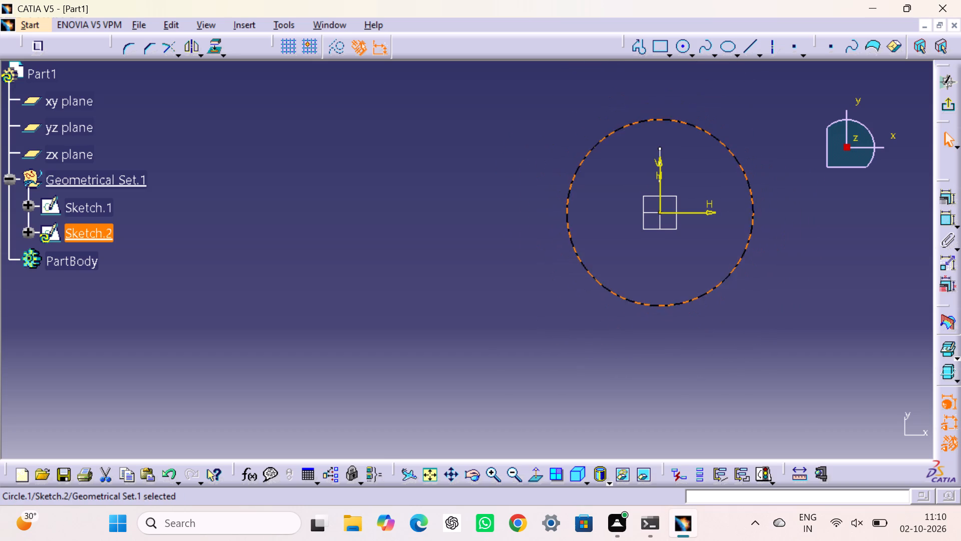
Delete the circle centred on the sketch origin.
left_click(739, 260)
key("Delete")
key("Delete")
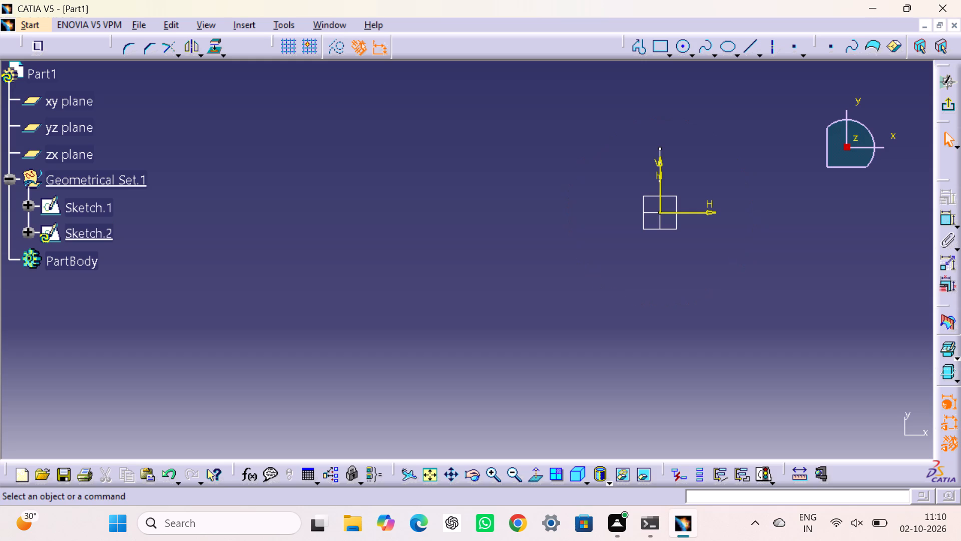
Sketch a circle about 47 mm in diameter with its centre offset from the sketch origin in positive H and V.
triple_click(491, 468)
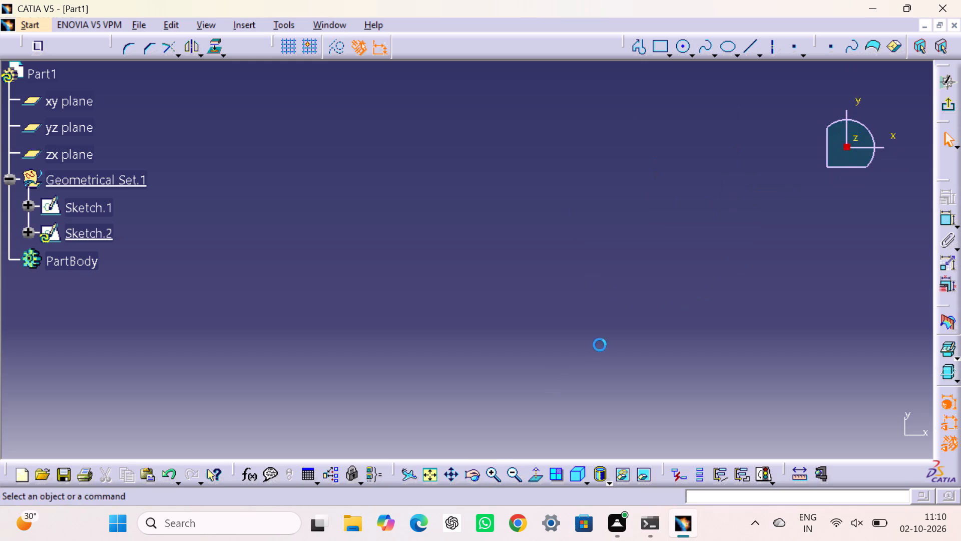
middle_click_drag(600, 345, 473, 419)
middle_click_drag(518, 323, 252, 409)
middle_click_drag(532, 285, 505, 299)
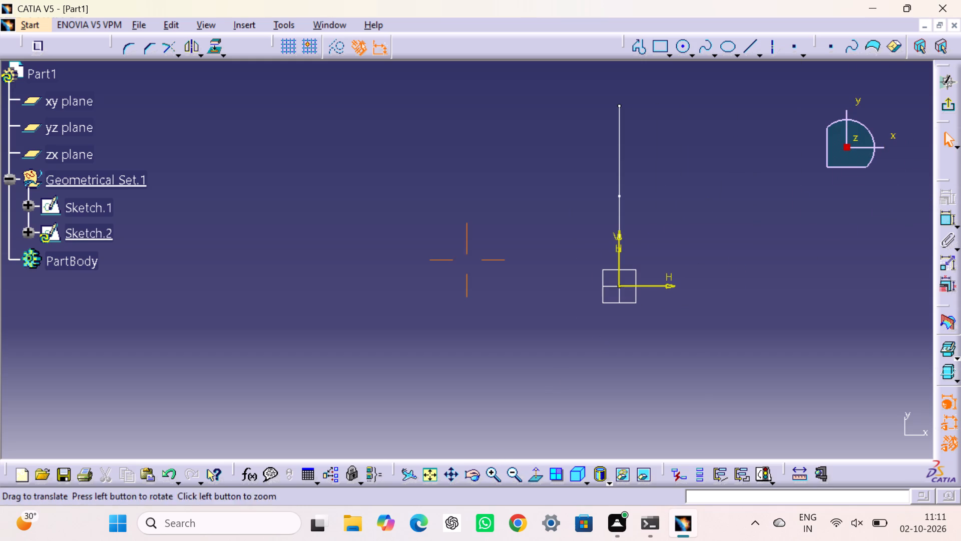
middle_click_drag(505, 299, 308, 259)
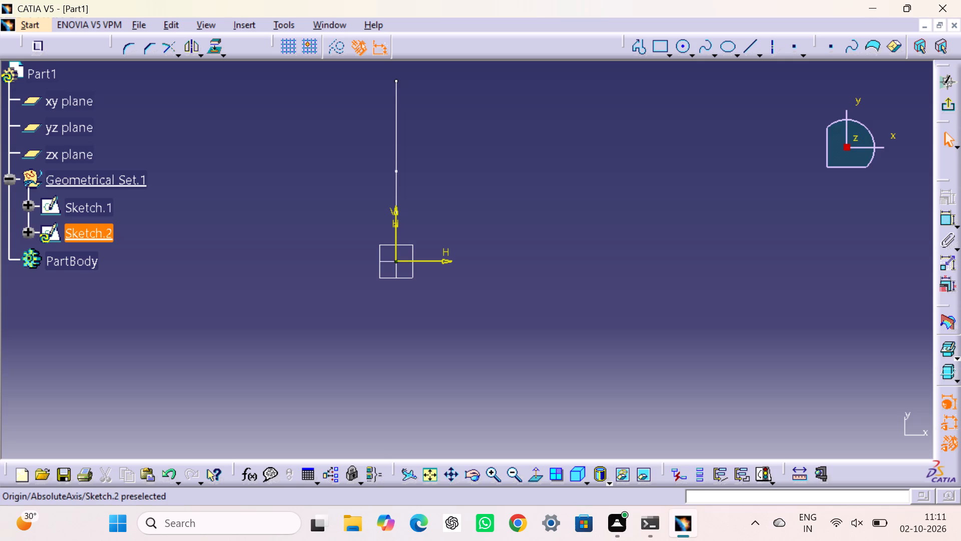
left_click(568, 163)
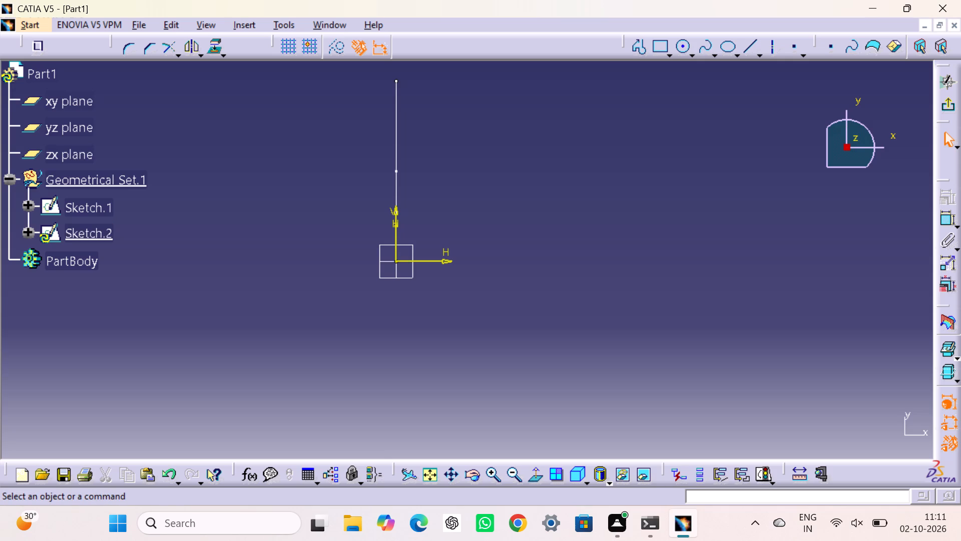
left_click(681, 49)
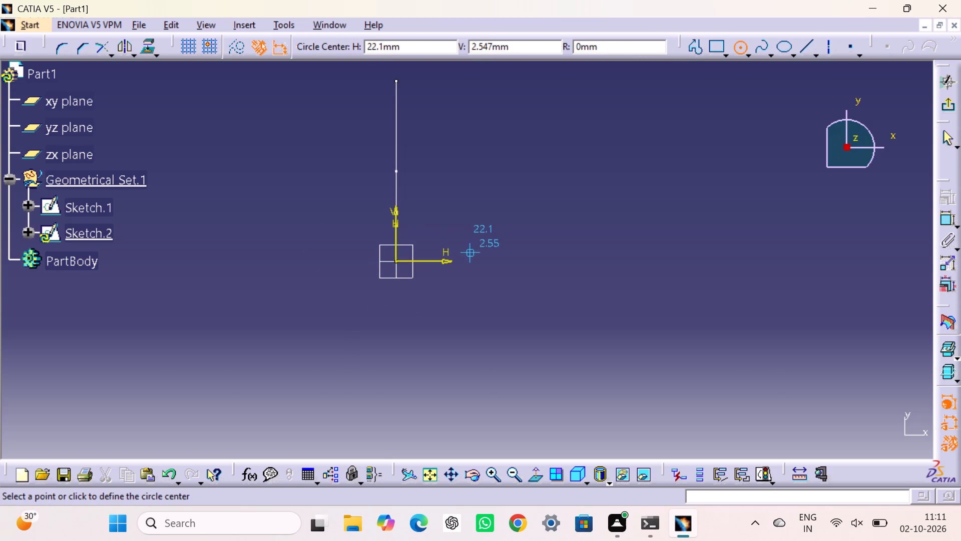
left_click(485, 237)
left_click(513, 313)
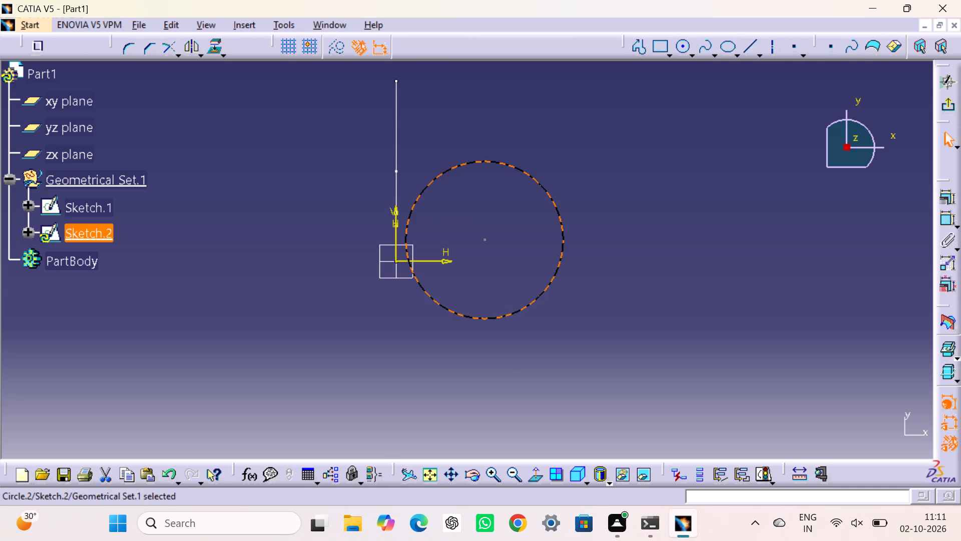
Dimension the circle's diameter and set it to 60 mm.
left_click(947, 215)
left_click(635, 270)
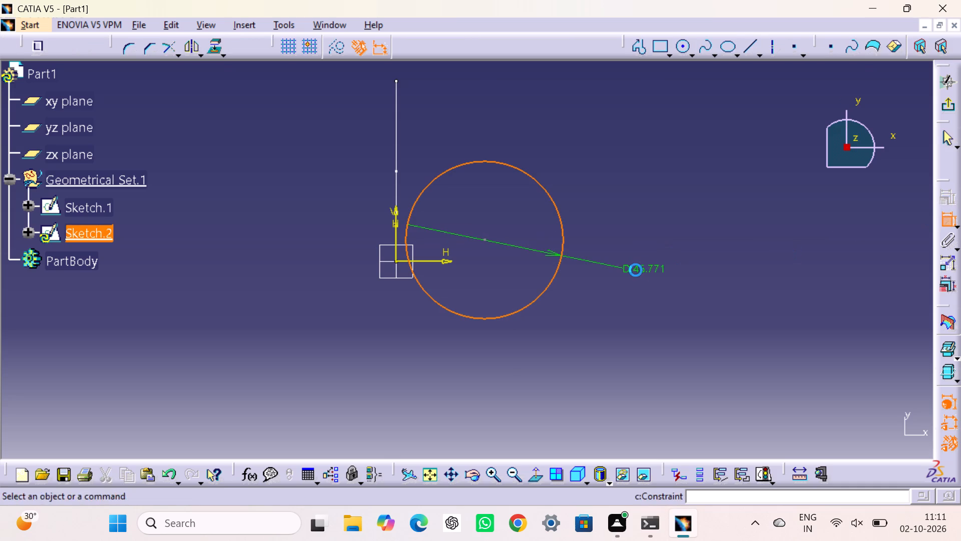
double_click(648, 269)
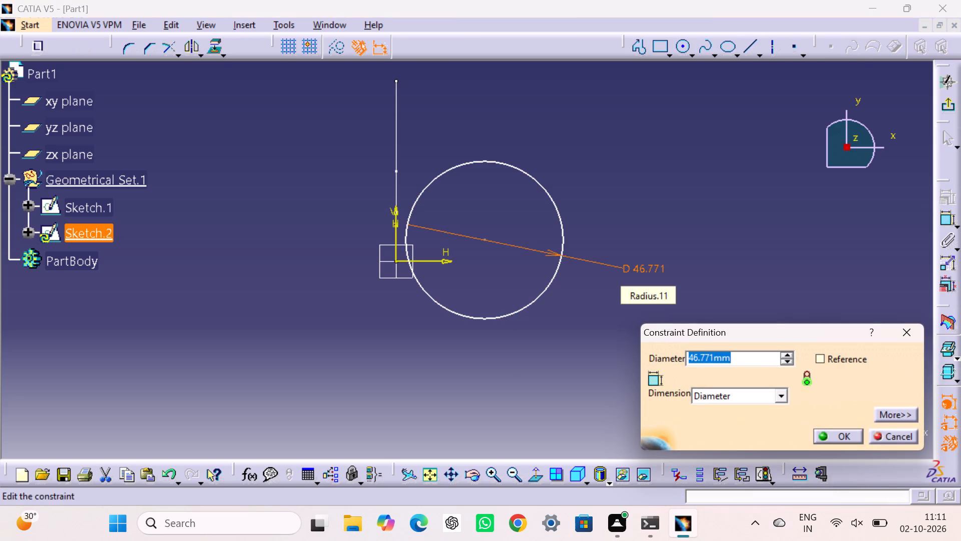
type("60")
key("Return")
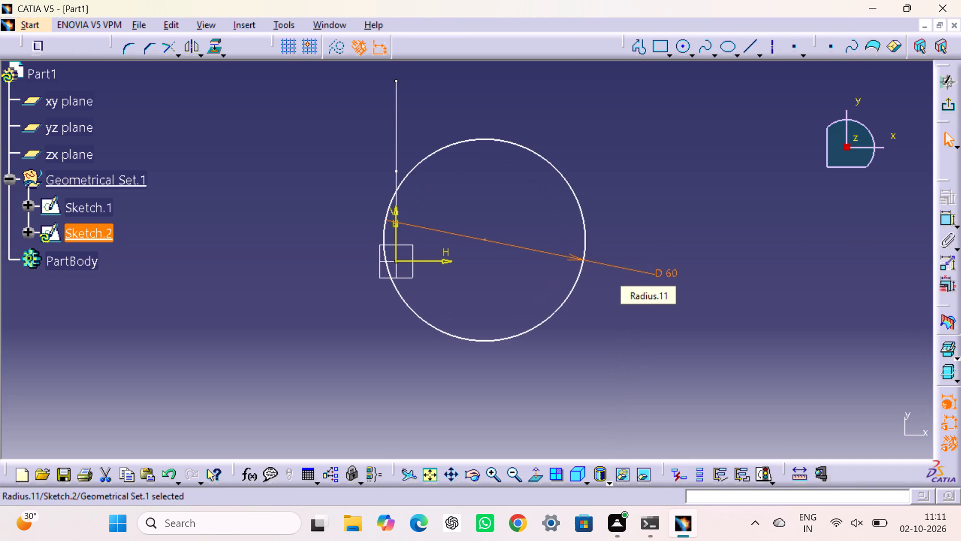
left_click(709, 233)
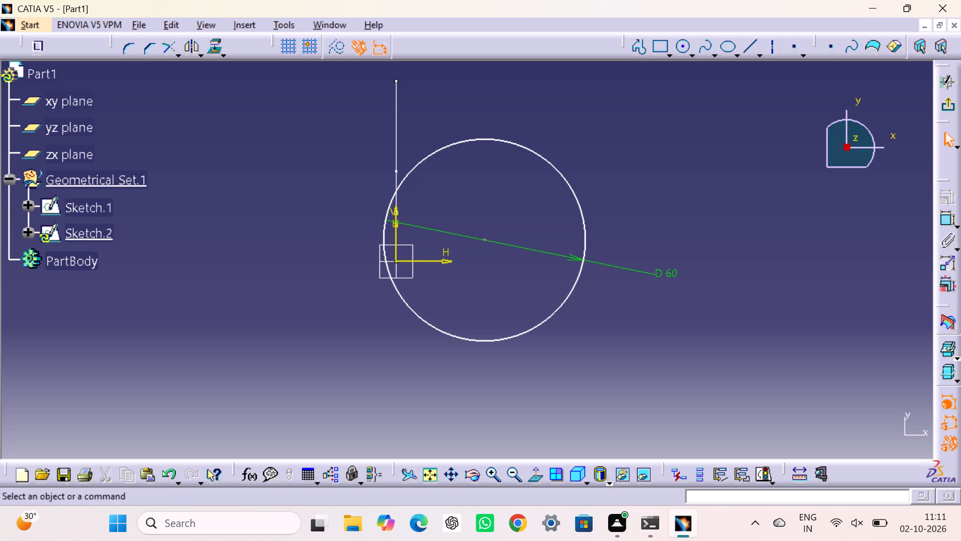
Constrain the 60 mm circle's centre coincident with the sketch origin and exit the sketch.
triple_click(492, 470)
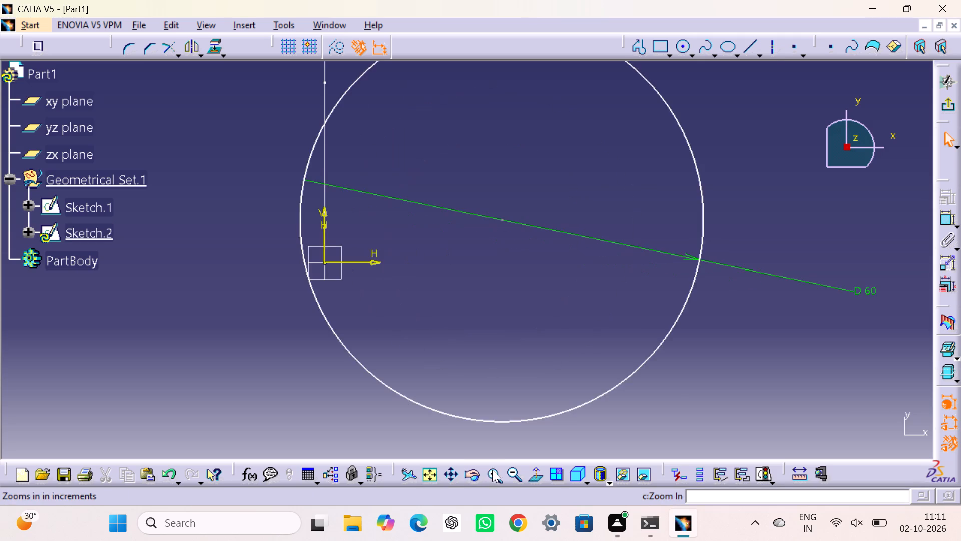
double_click(492, 470)
middle_click_drag(436, 338, 694, 338)
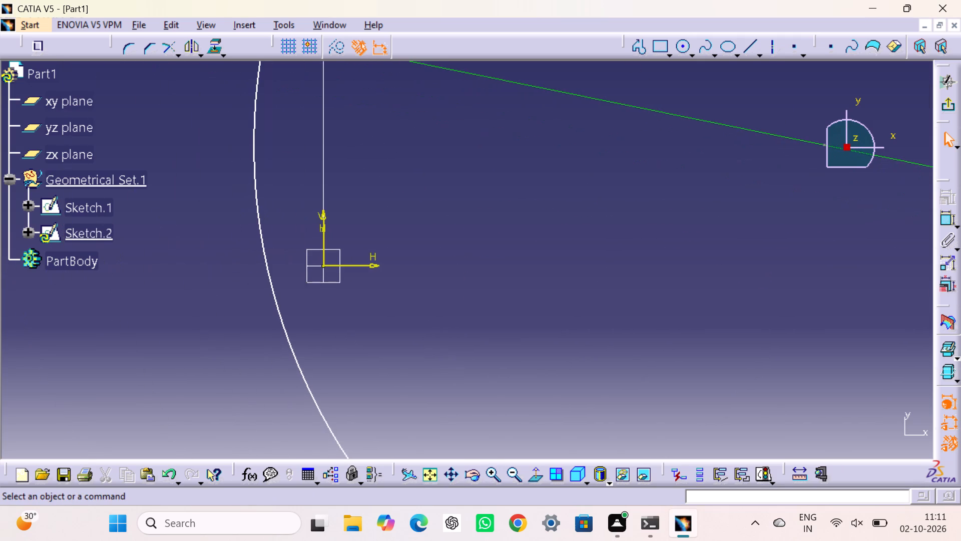
middle_click_drag(405, 316, 441, 345)
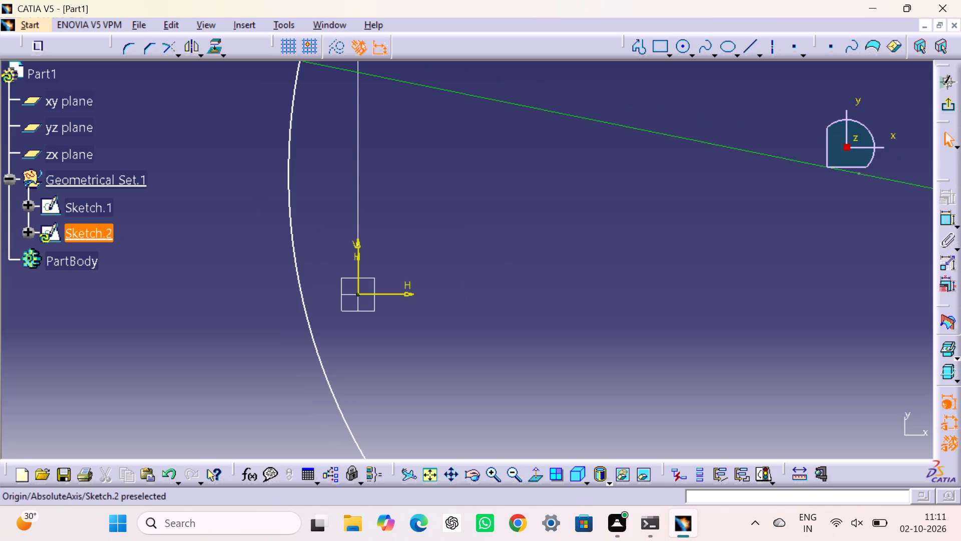
left_click(356, 296)
middle_click_drag(675, 280, 383, 390, "ctrl")
left_click(605, 230, "ctrl")
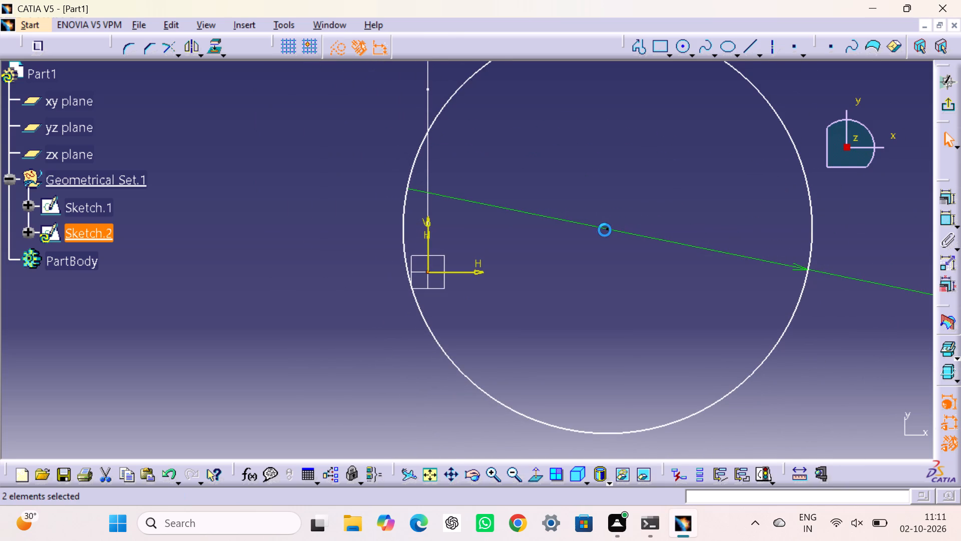
left_click(946, 199)
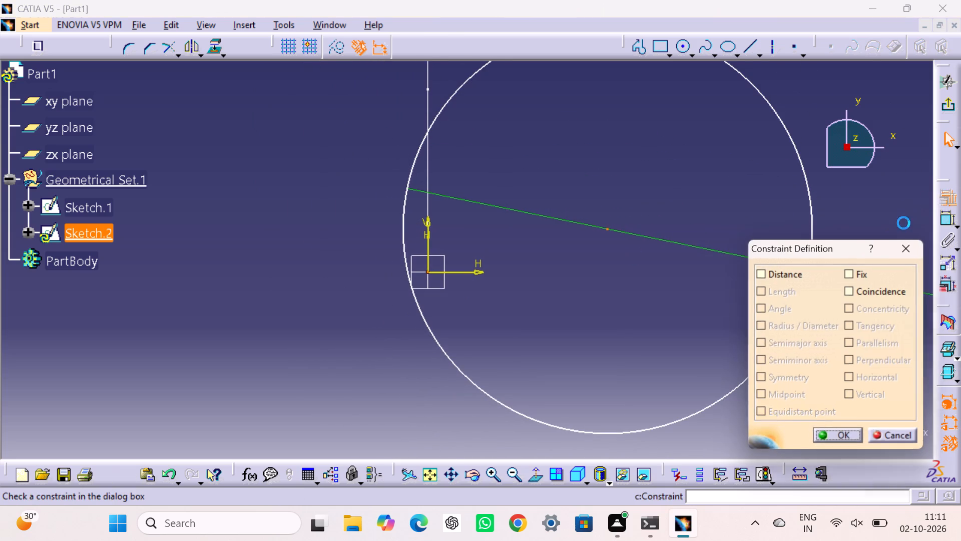
left_click(855, 290)
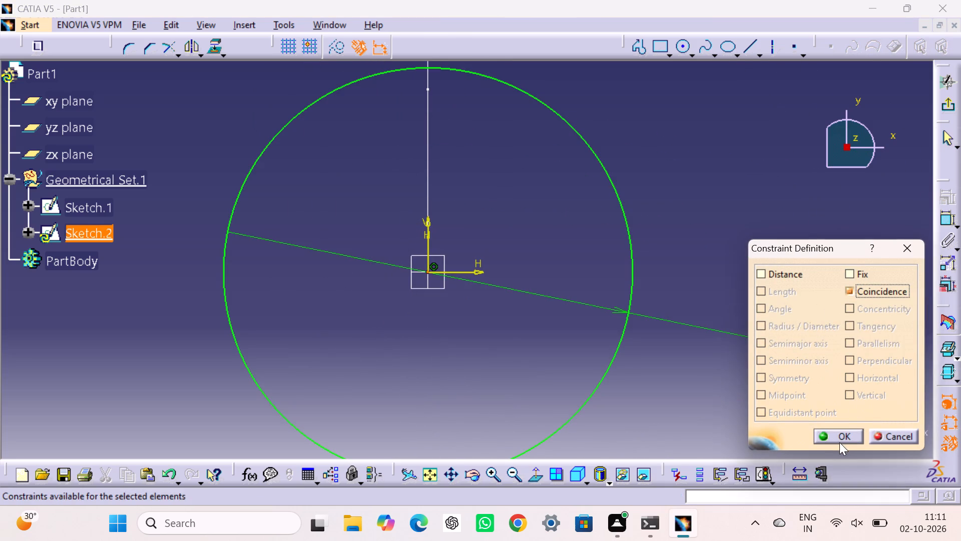
left_click(839, 435)
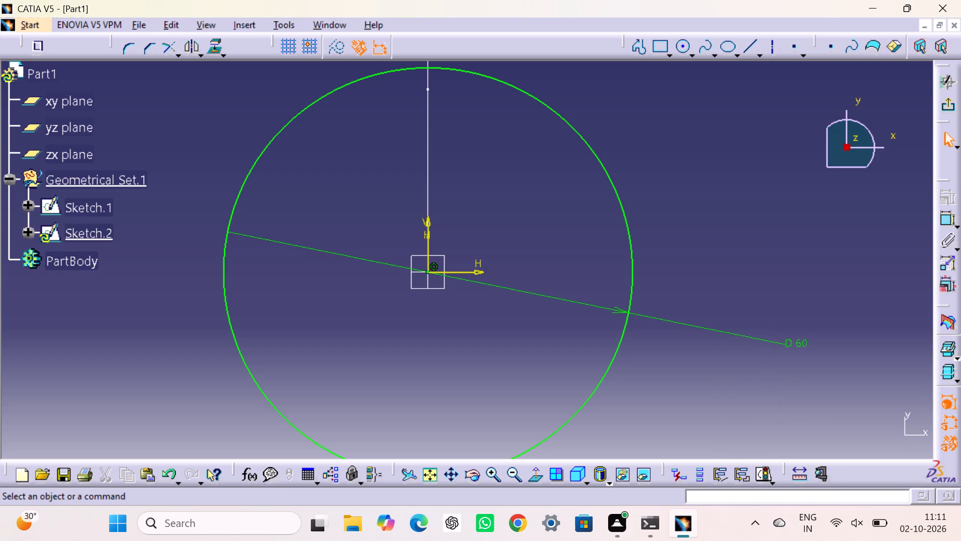
left_click(949, 106)
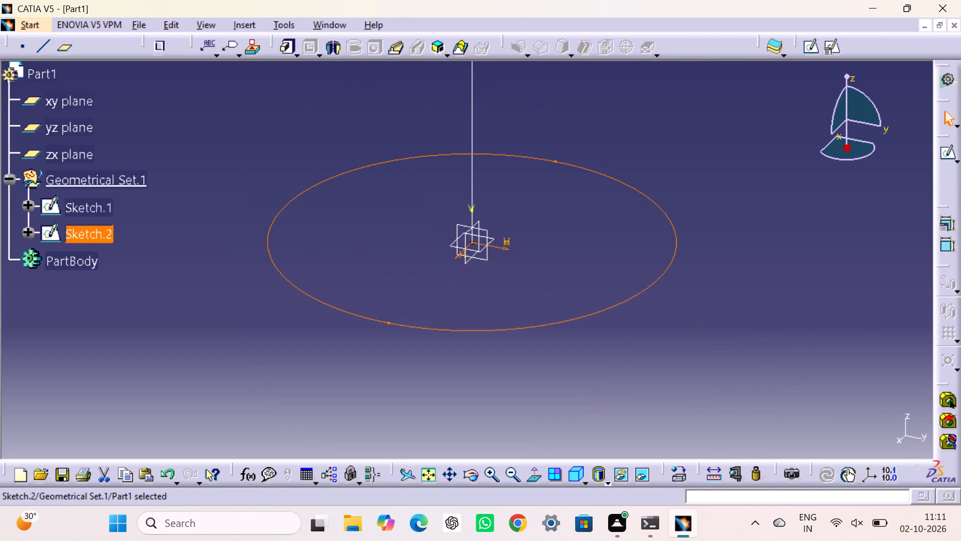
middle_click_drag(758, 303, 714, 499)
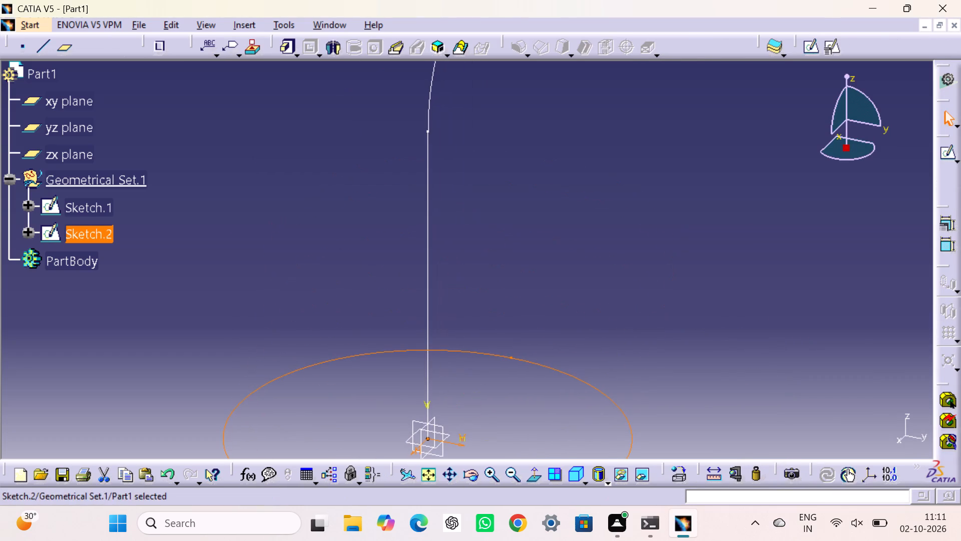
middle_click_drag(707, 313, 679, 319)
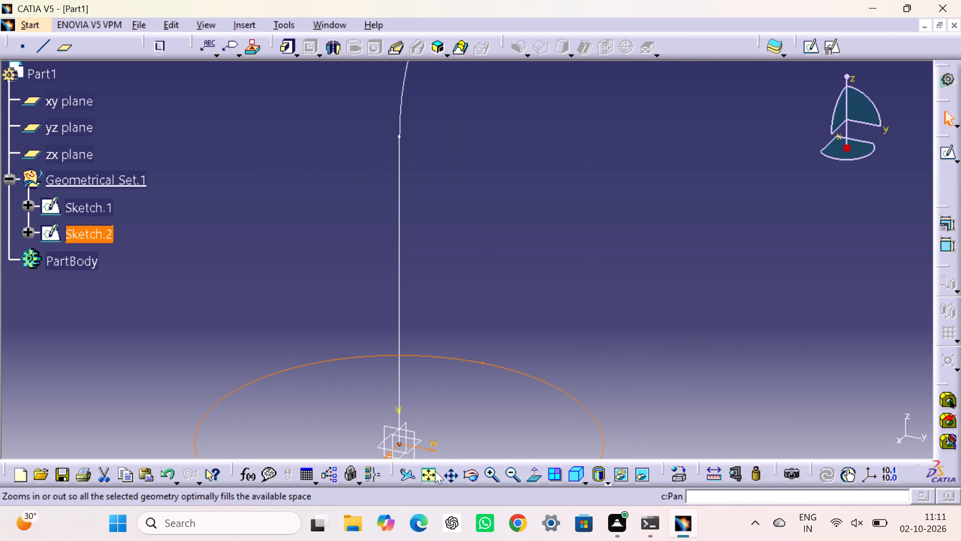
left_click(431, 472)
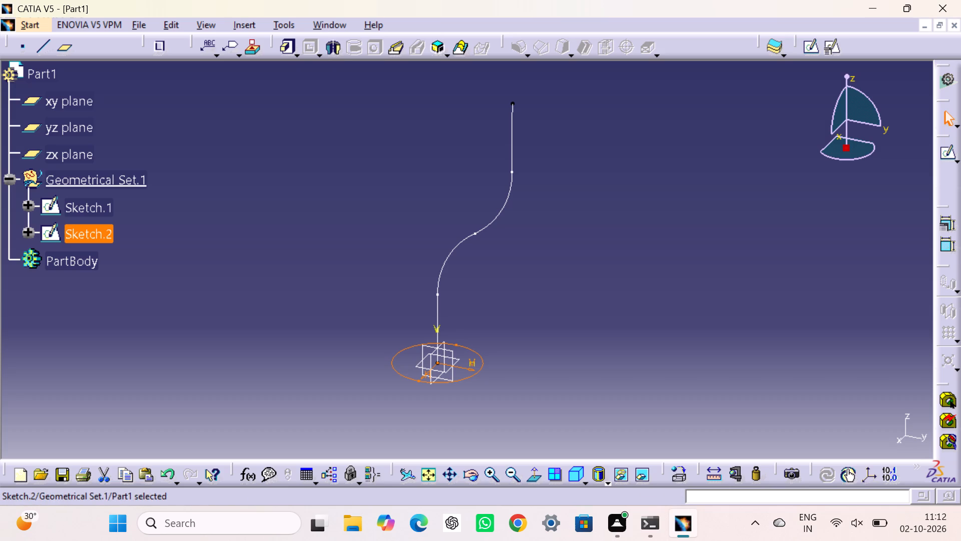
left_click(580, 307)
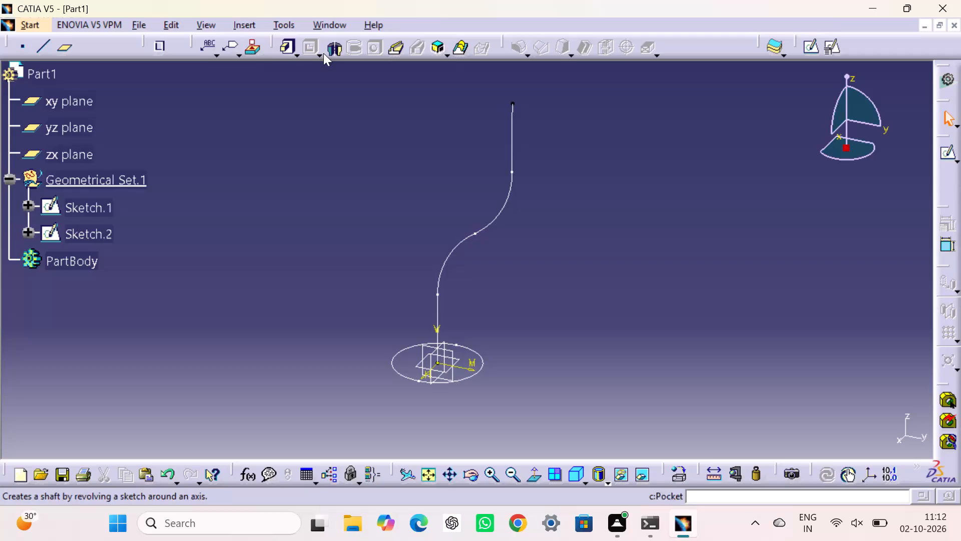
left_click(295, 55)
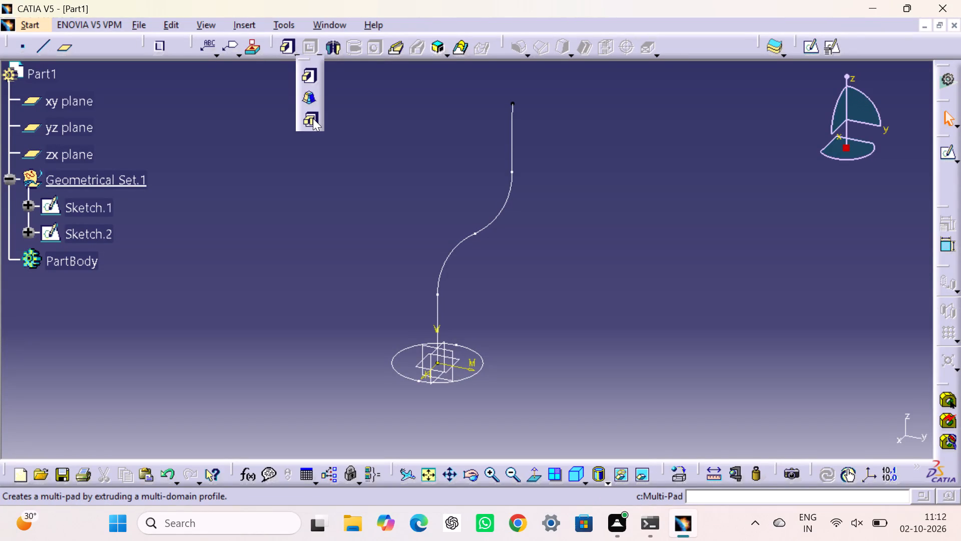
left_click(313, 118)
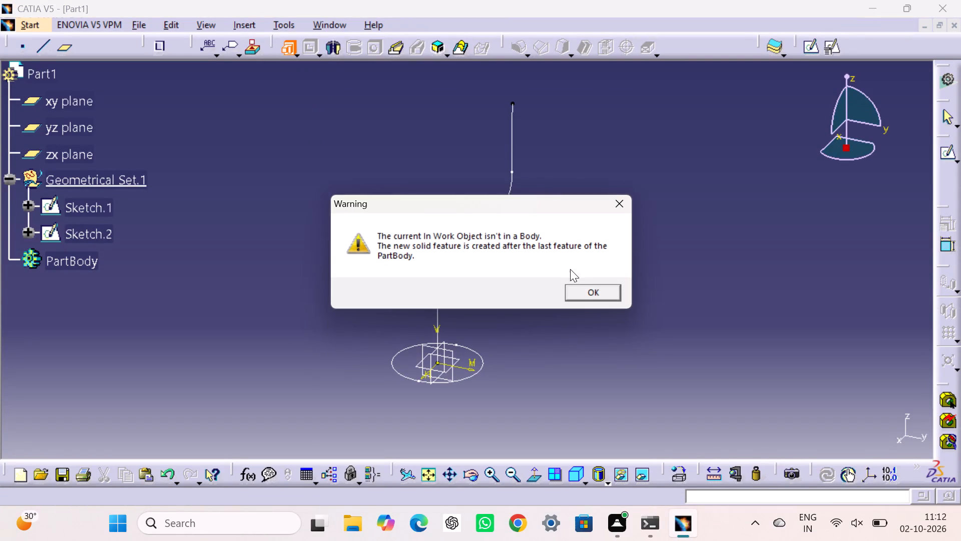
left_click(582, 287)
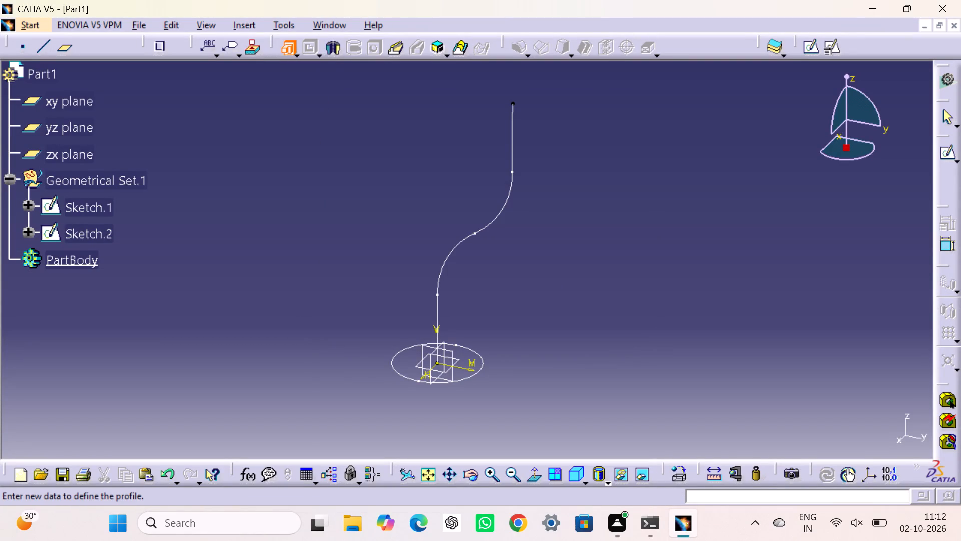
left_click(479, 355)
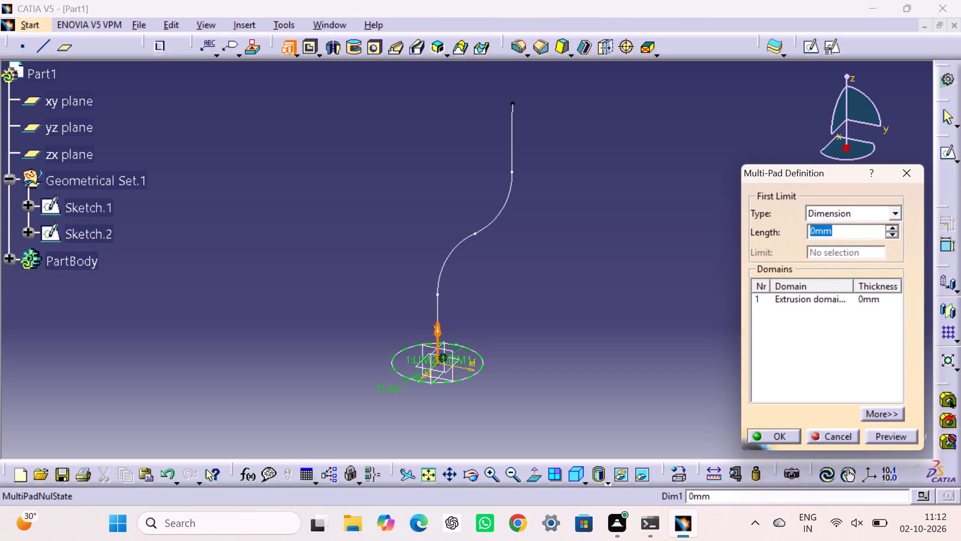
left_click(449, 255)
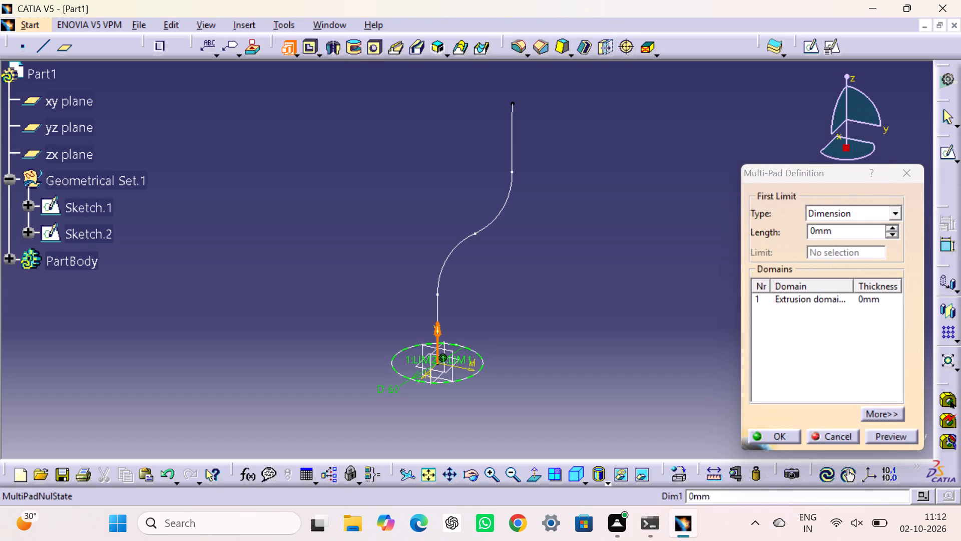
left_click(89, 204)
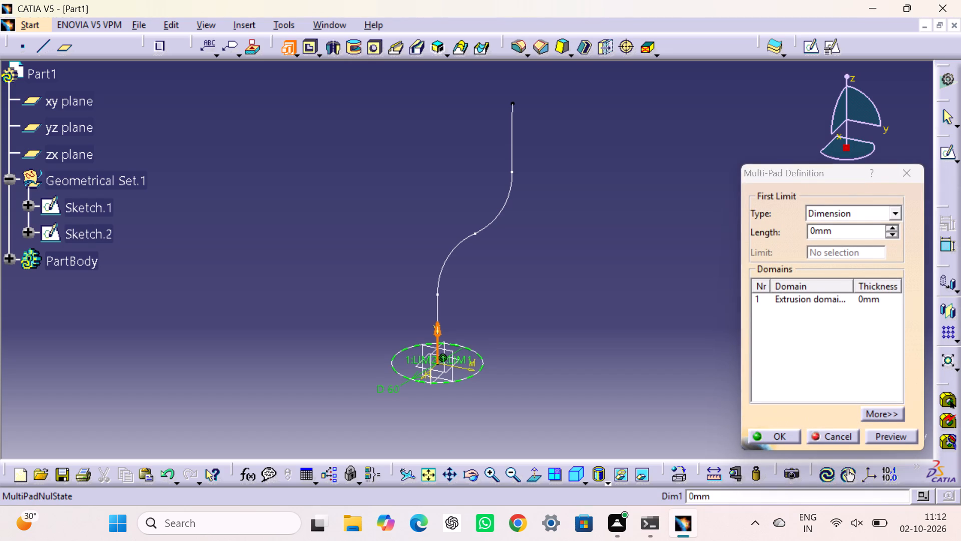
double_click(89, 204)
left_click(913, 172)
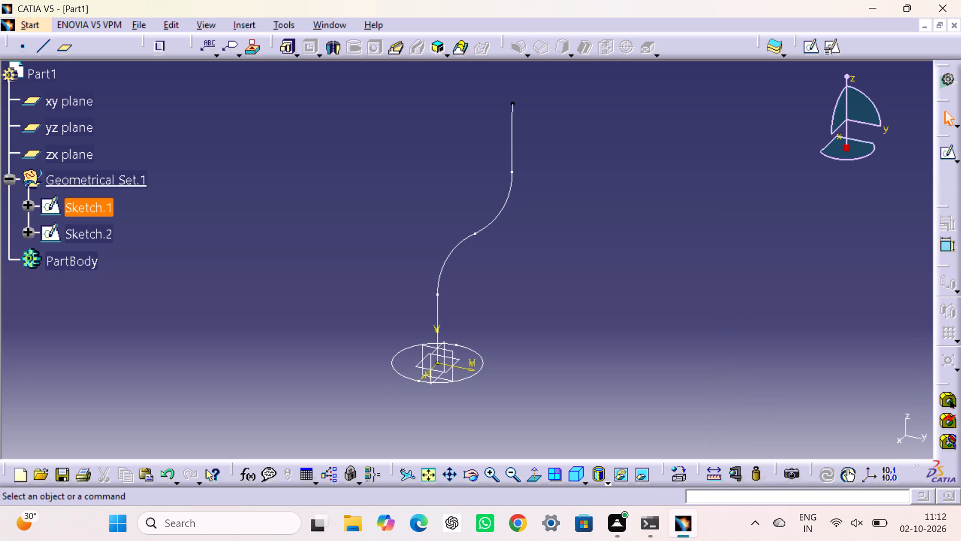
Define and preview a Rib with the circle sketch as profile and the S-shaped sketch as center curve, using Keep angle profile control.
left_click(395, 54)
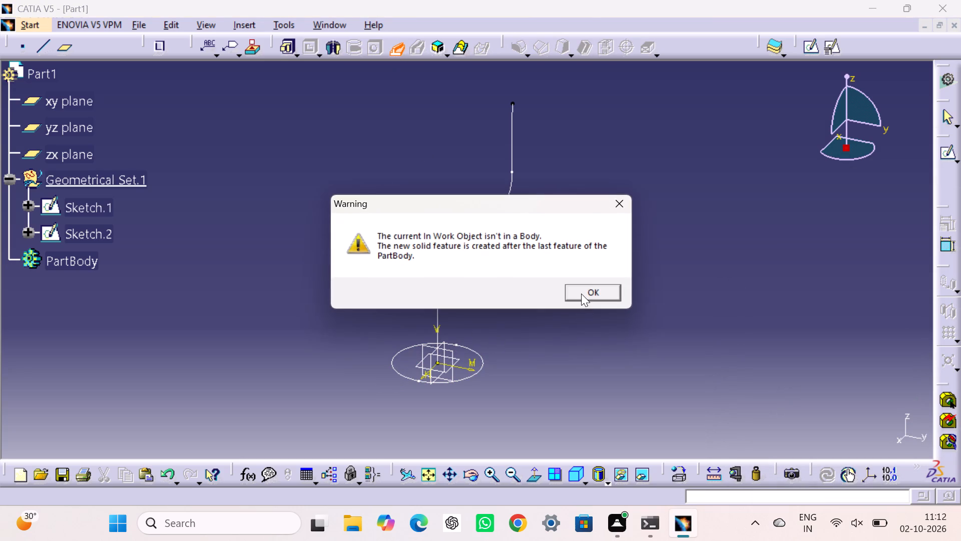
left_click(581, 294)
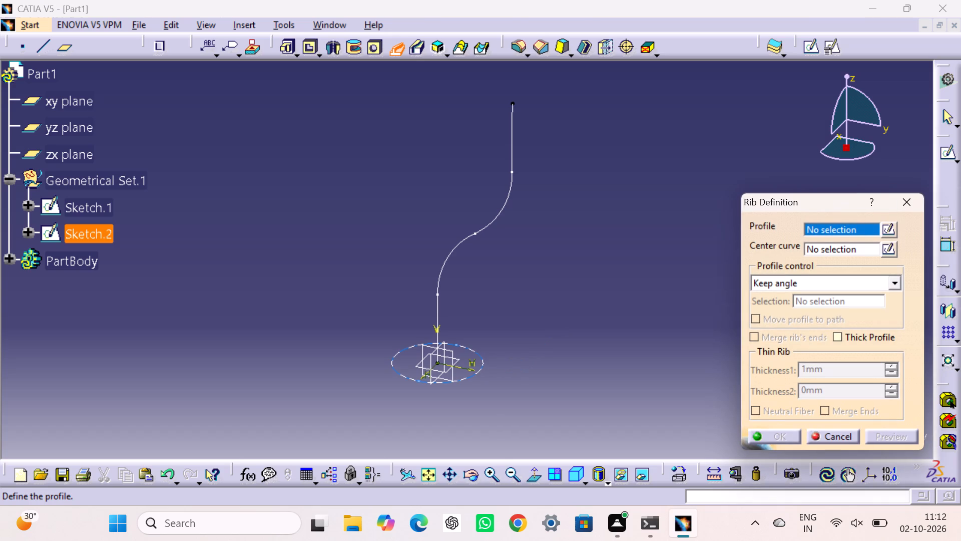
left_click(484, 359)
left_click(450, 255)
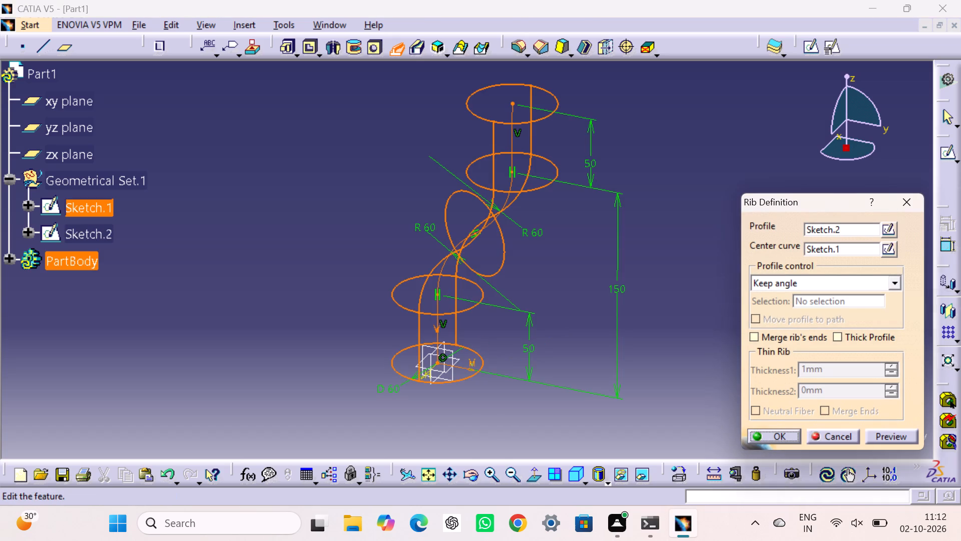
left_click(895, 441)
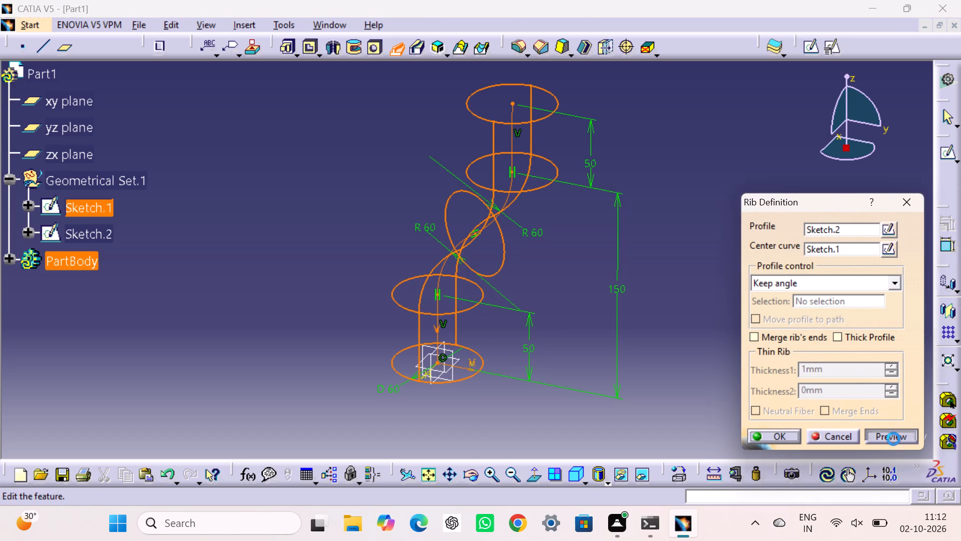
left_click(691, 220)
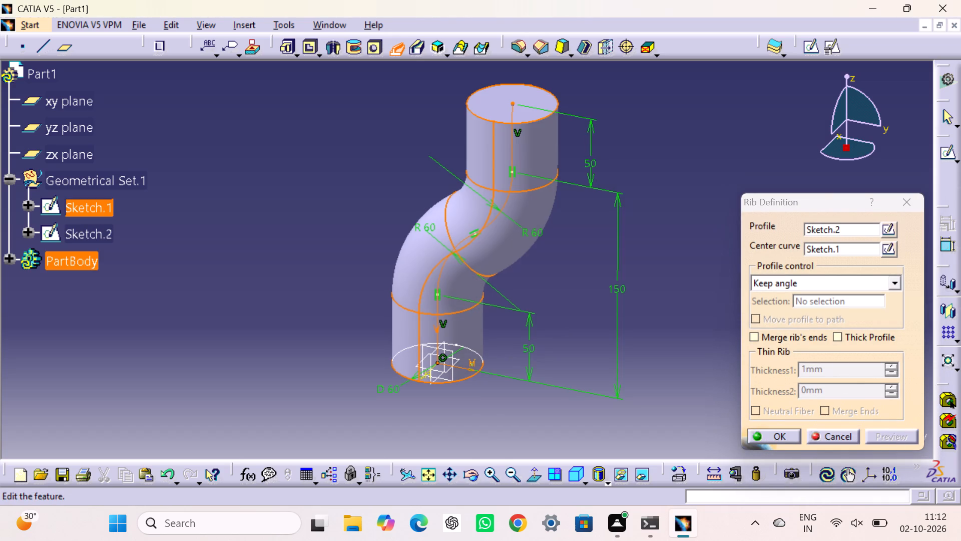
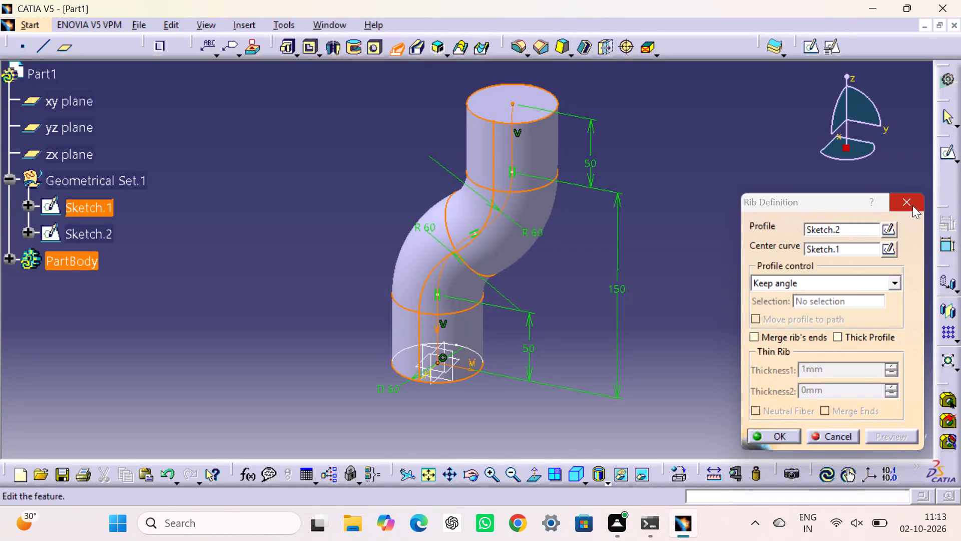
Close the Rib definition without creating the rib.
left_click(912, 205)
left_click(840, 230)
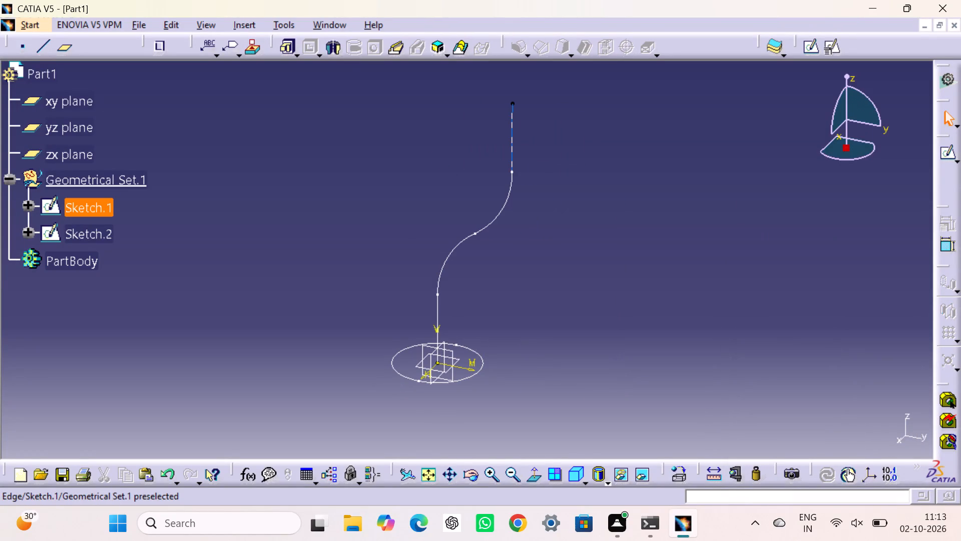
Reopen the S-shaped center curve sketch for editing and delete its upper 50 mm vertical line.
double_click(512, 129)
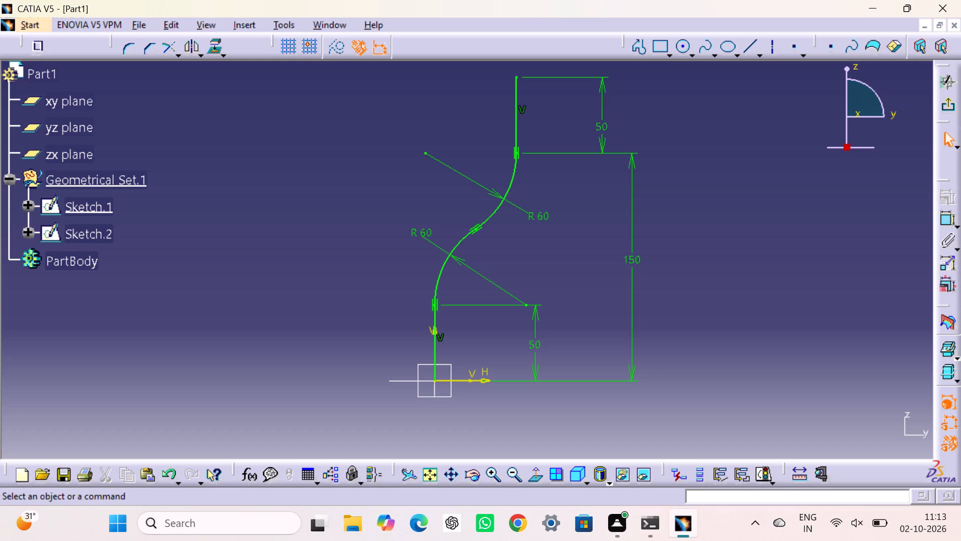
left_click(518, 93)
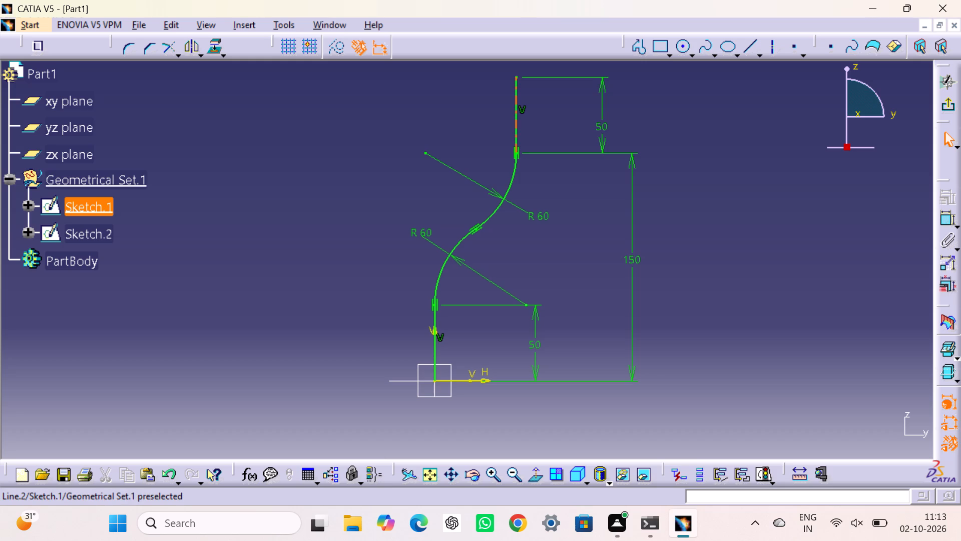
key("Delete")
key("Delete")
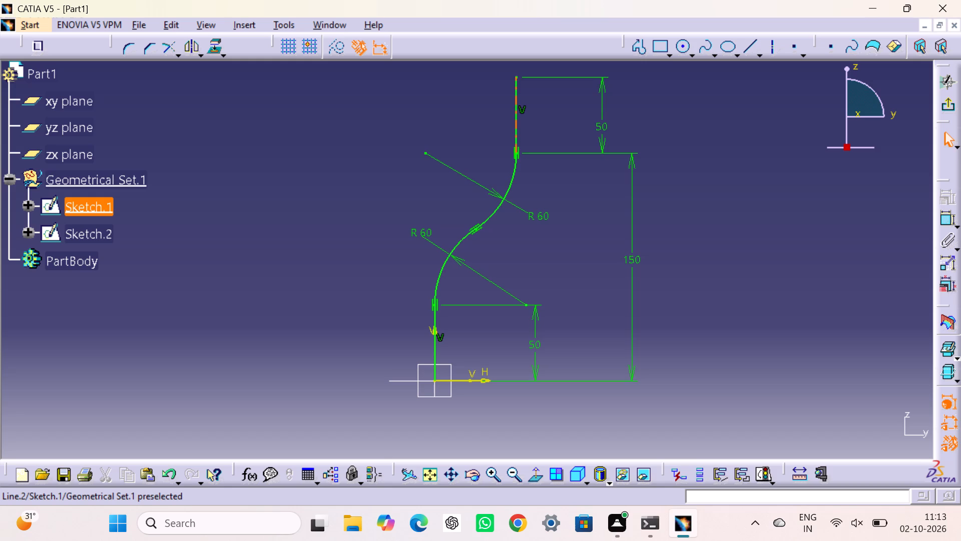
left_click(512, 91)
left_click(346, 146)
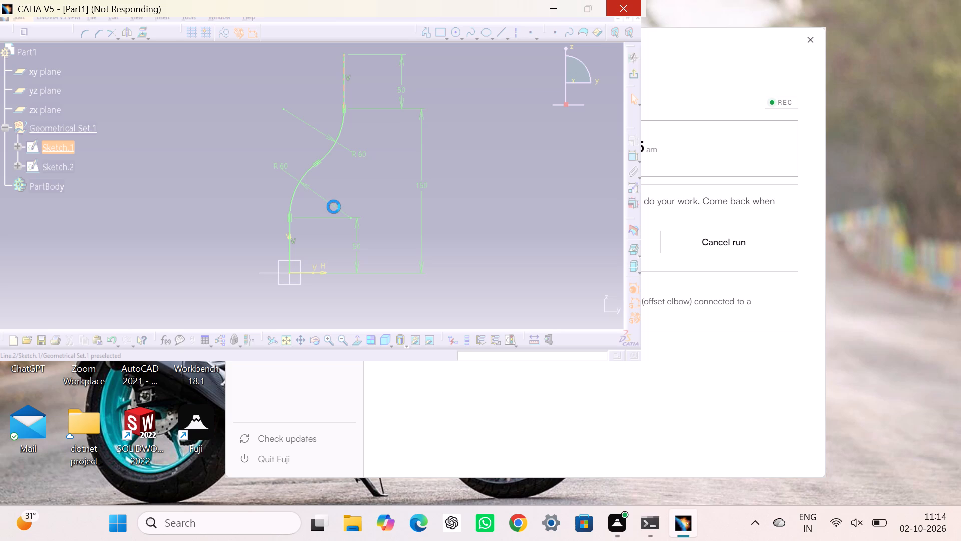
left_click(320, 196)
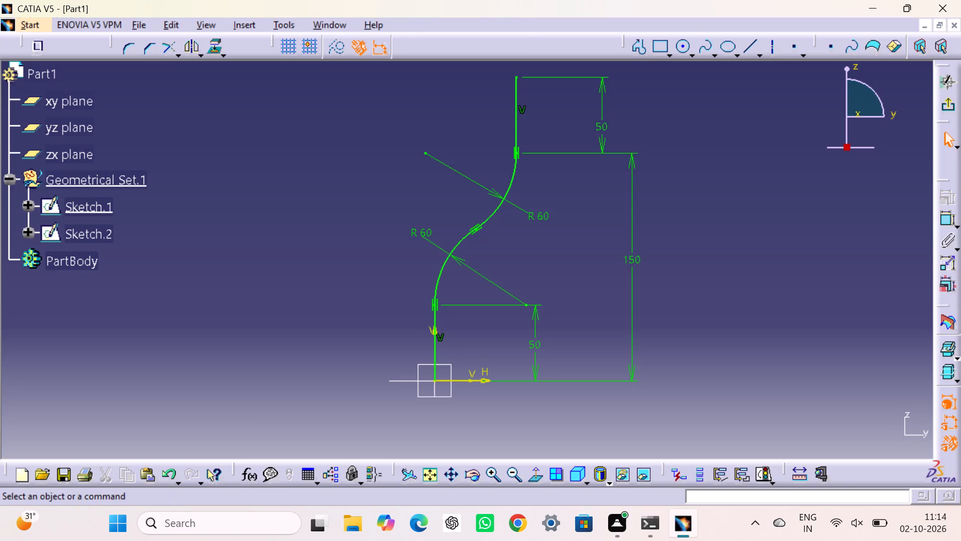
left_click(518, 91)
key("Delete")
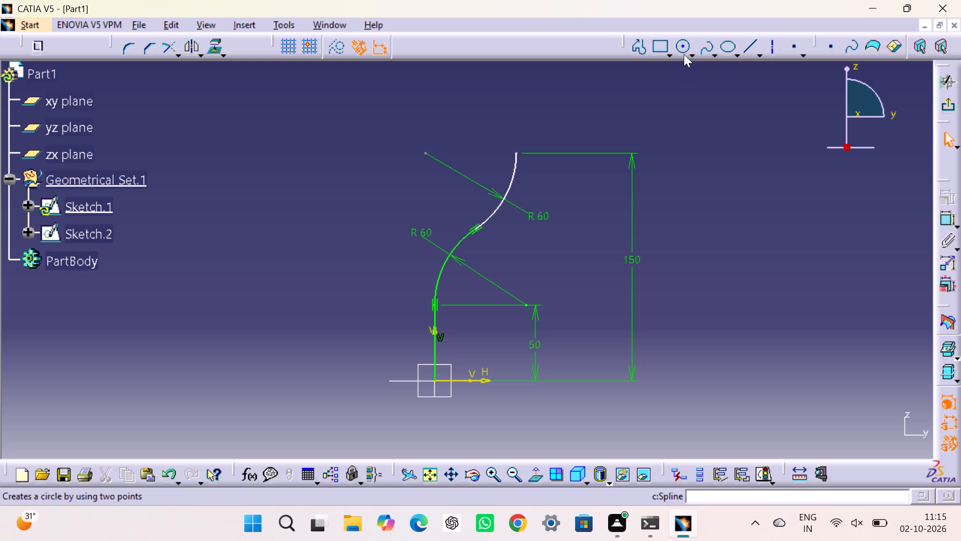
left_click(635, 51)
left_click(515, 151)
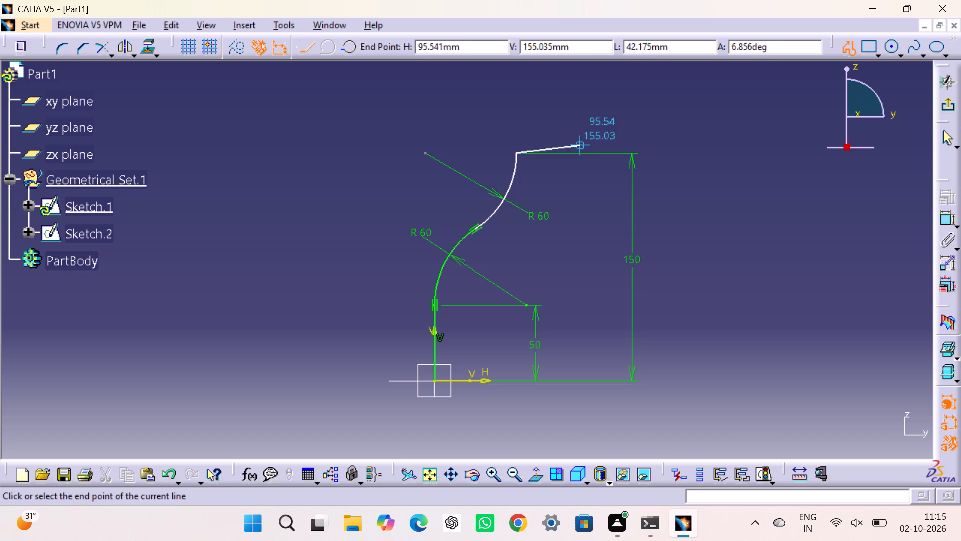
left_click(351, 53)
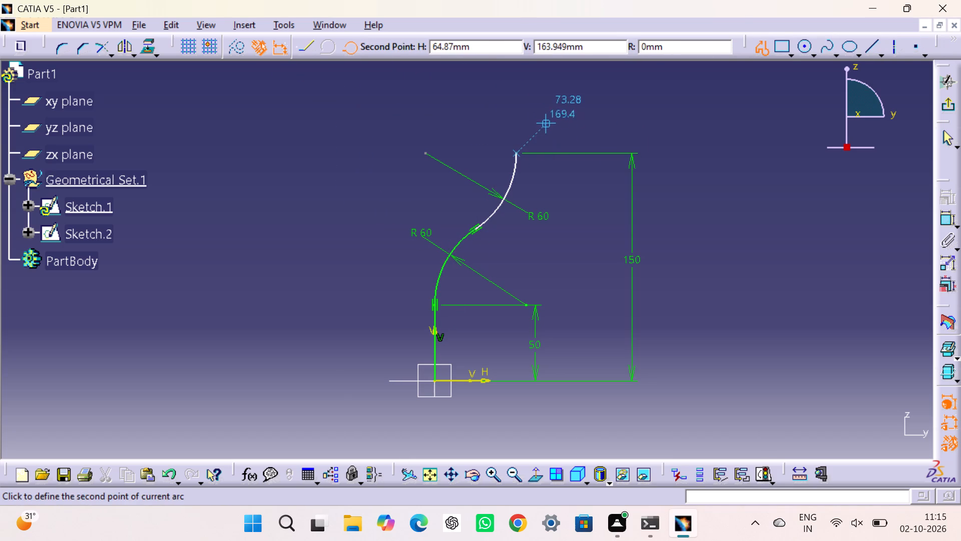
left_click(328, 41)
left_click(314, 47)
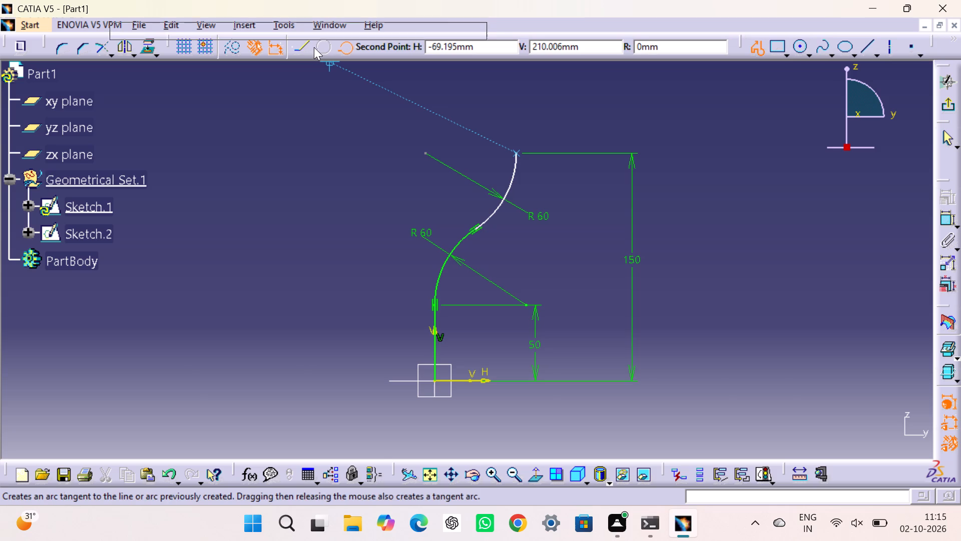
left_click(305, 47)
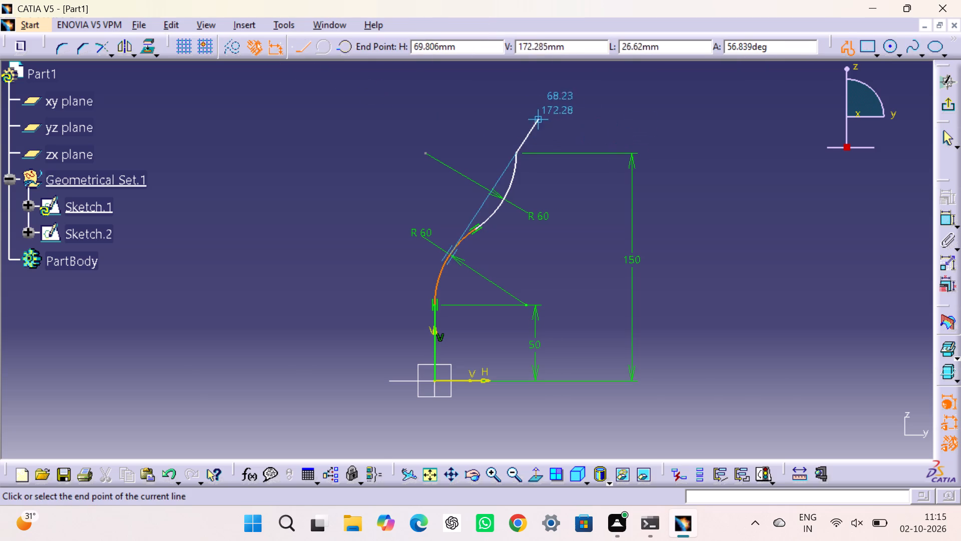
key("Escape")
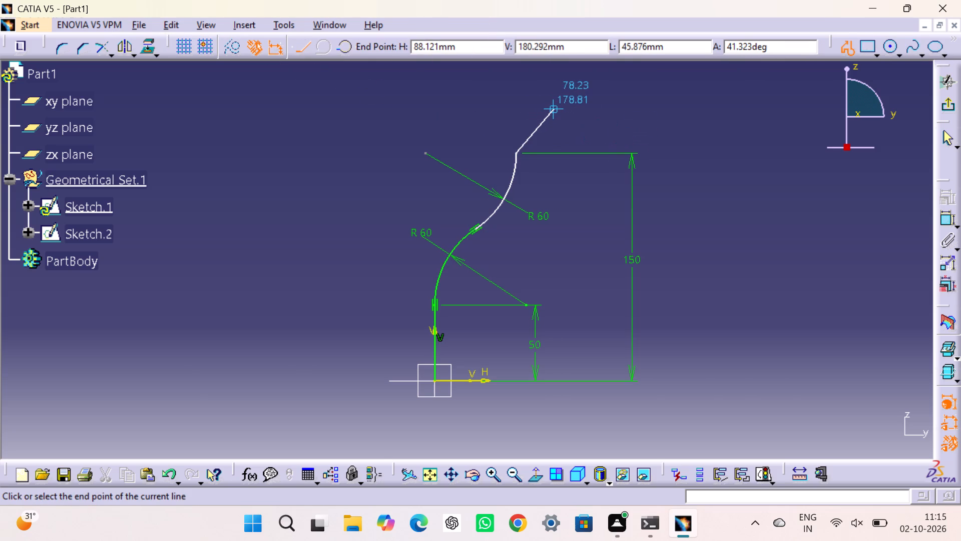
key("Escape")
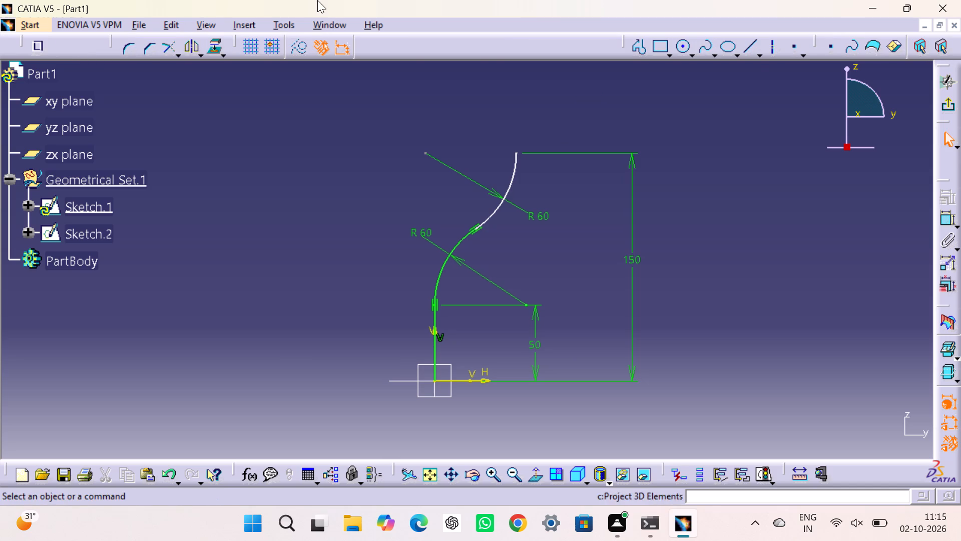
Sketch a Profile with a horizontal line about 40 mm long above the S-curve and a tangent arc ending at the curve's upper endpoint.
left_click(642, 48)
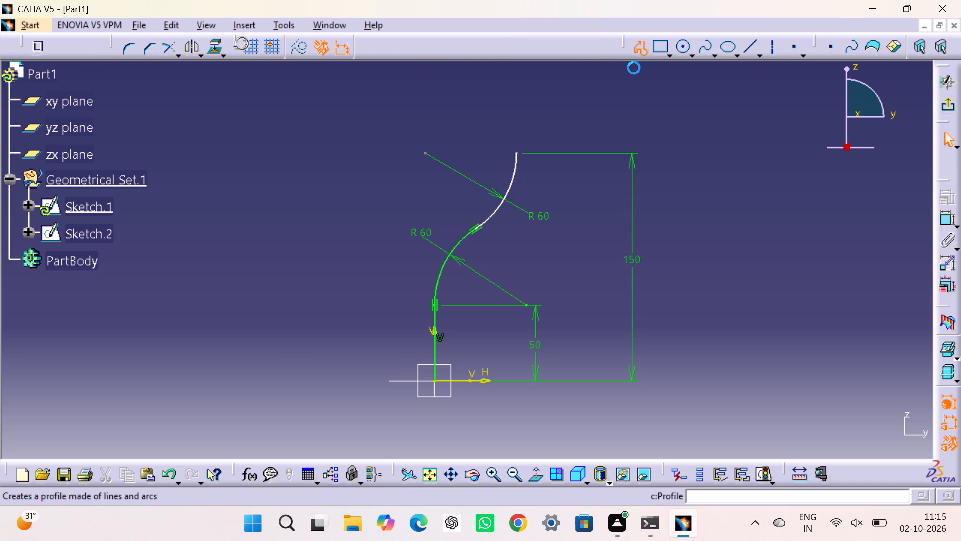
left_click(603, 76)
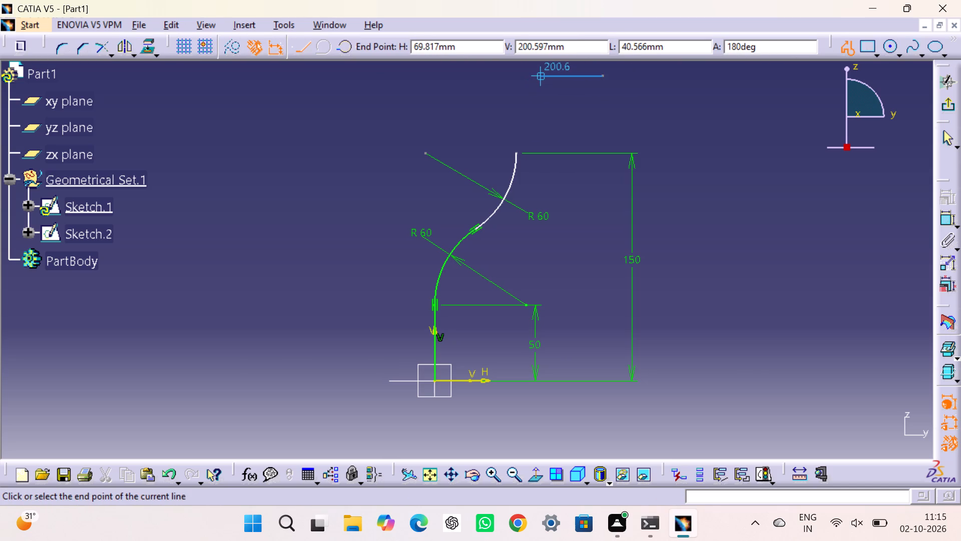
left_click(544, 78)
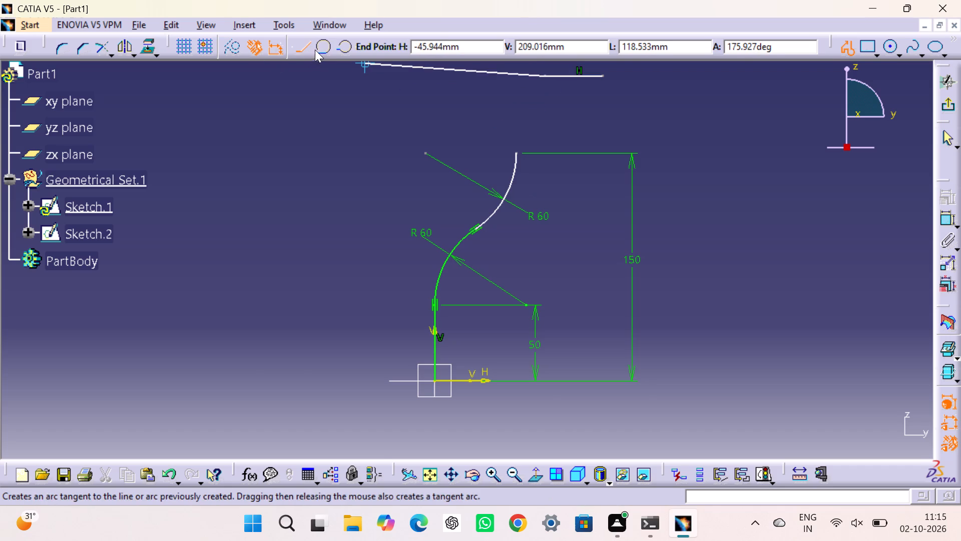
left_click(316, 49)
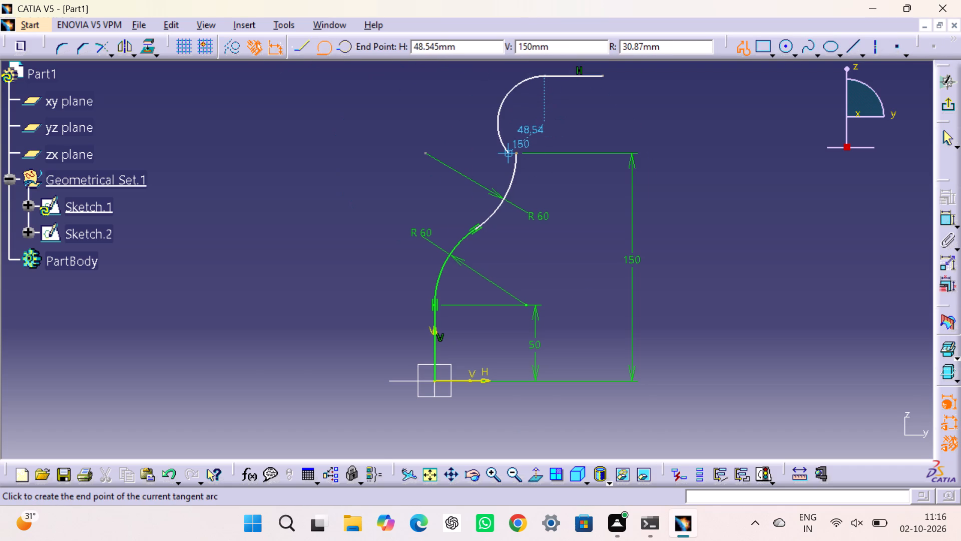
left_click(517, 153)
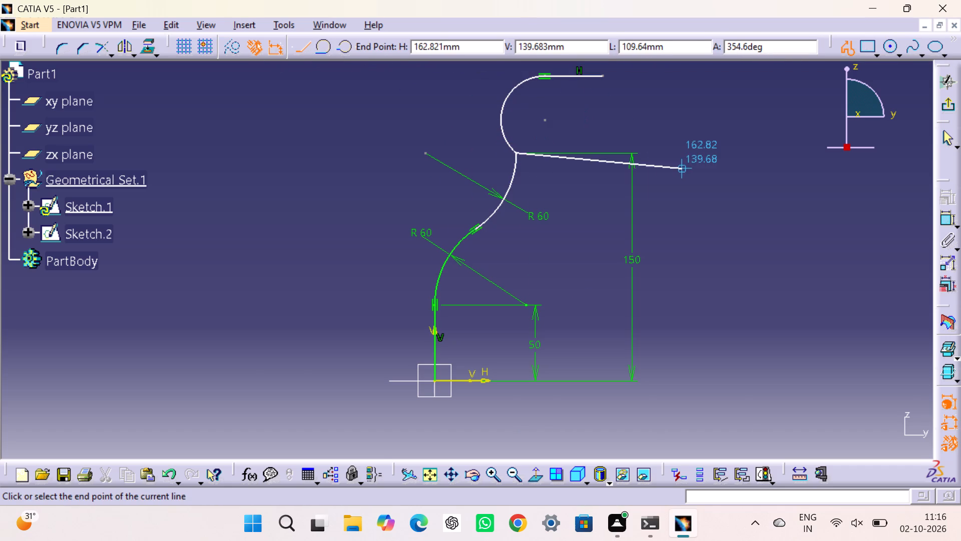
key("Escape")
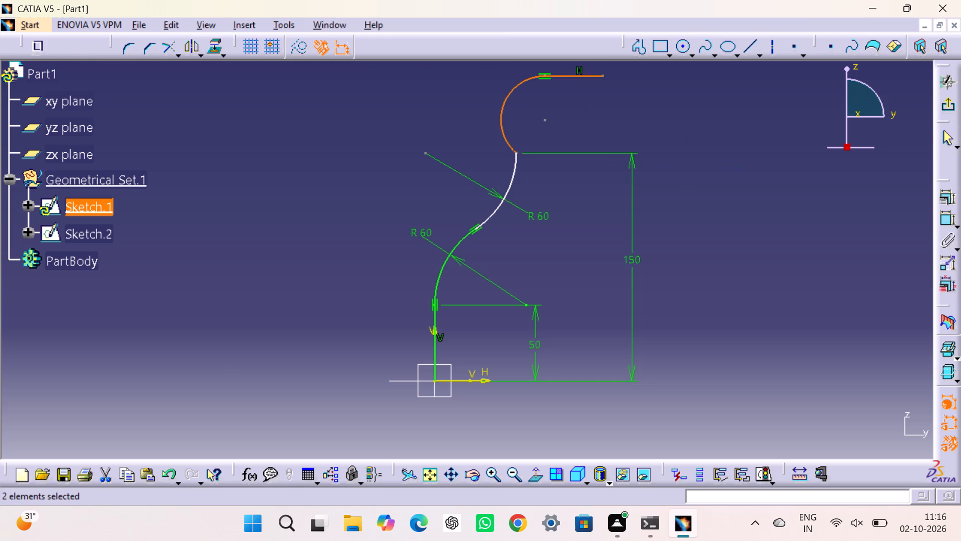
key("Escape")
Try a coincidence constraint between the new arc and the adjoining upper R 60 arc, and constrain the two arcs tangent instead.
left_click(515, 163)
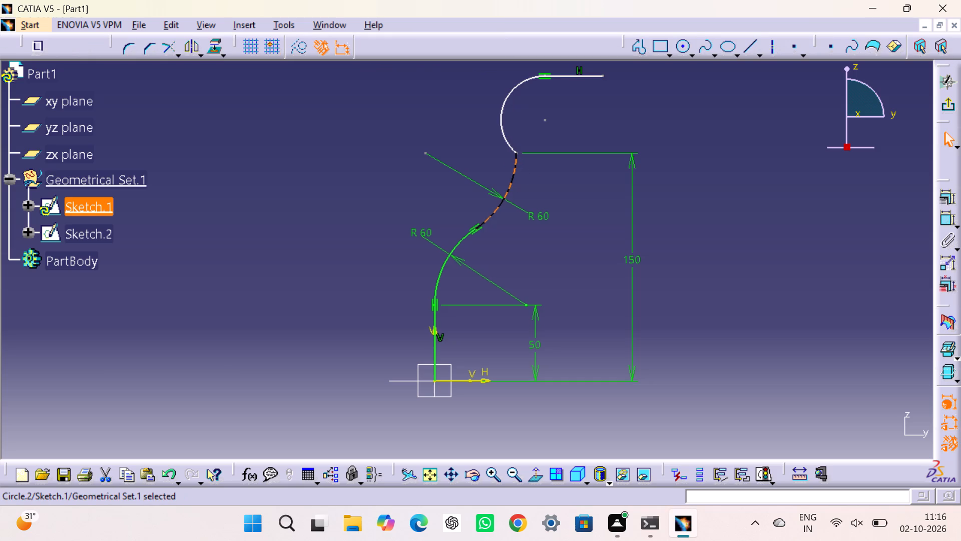
left_click(502, 126, "ctrl")
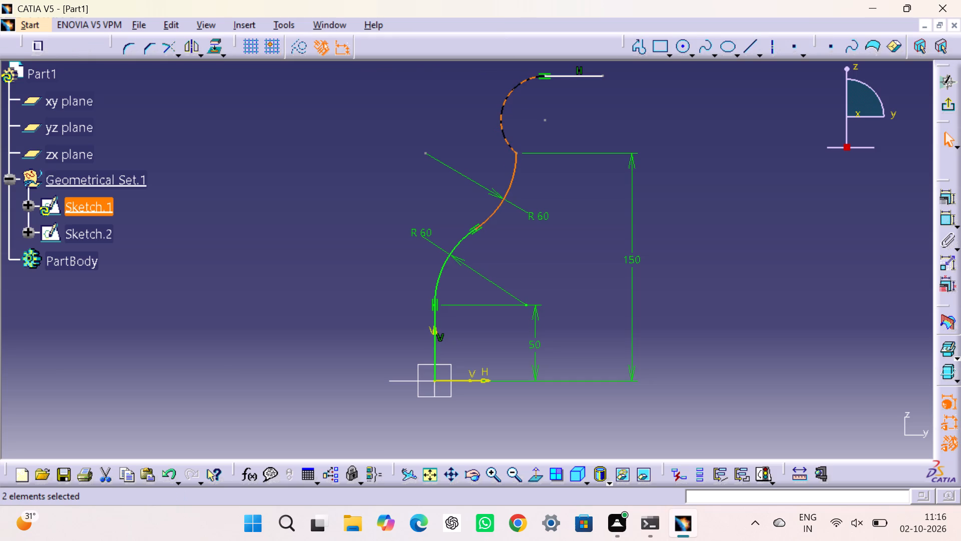
left_click(942, 200)
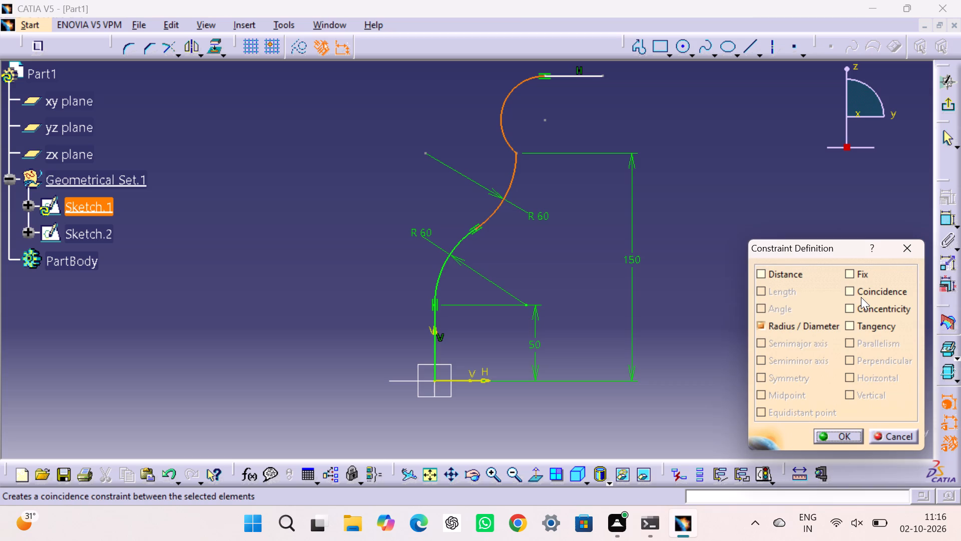
left_click(860, 296)
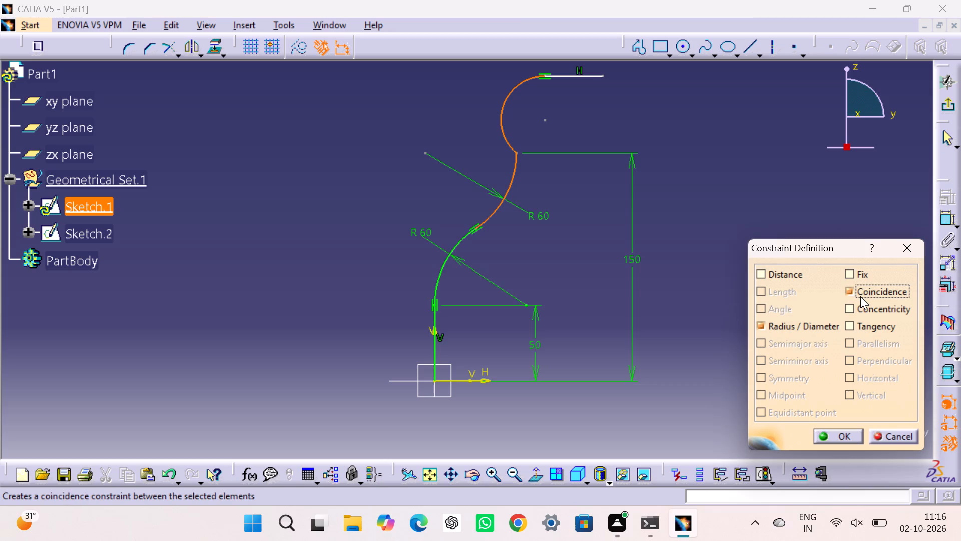
left_click(860, 296)
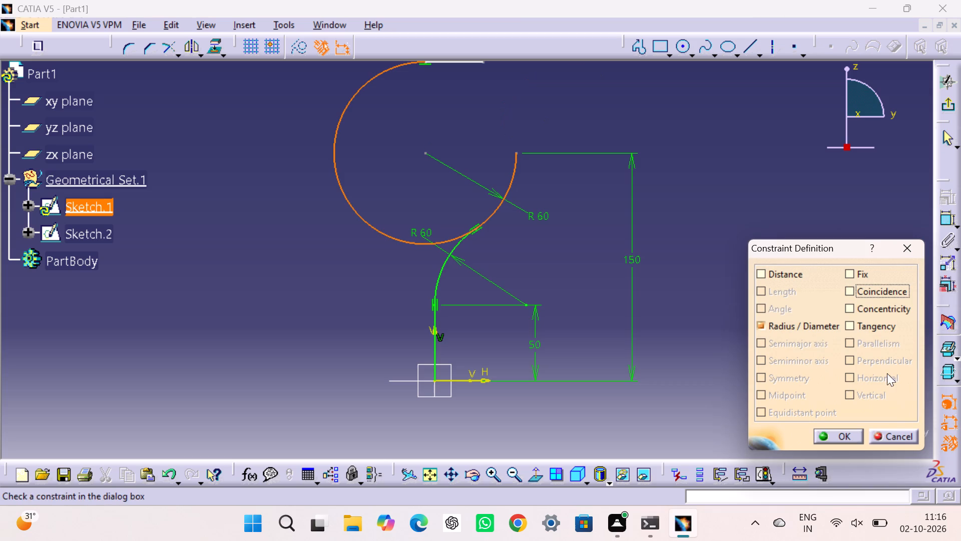
left_click(897, 435)
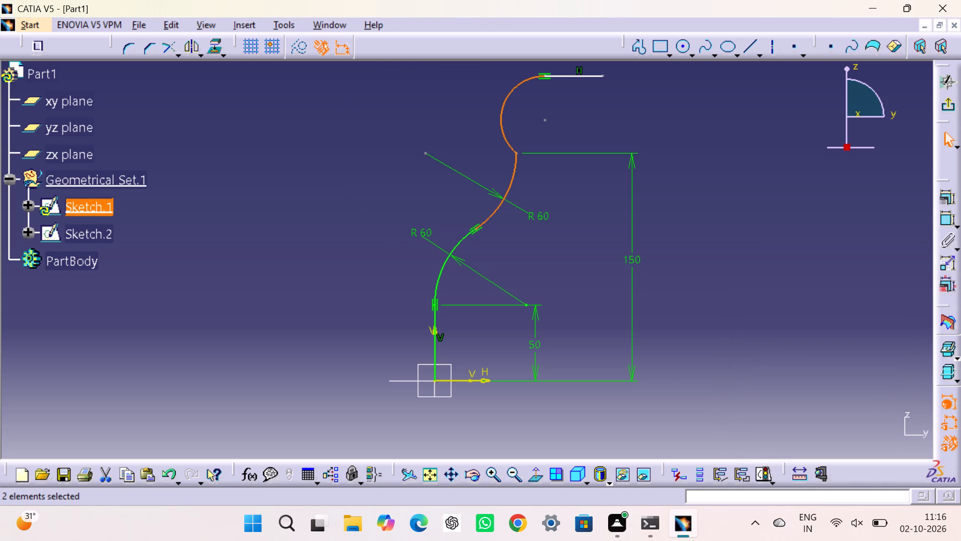
left_click(941, 199)
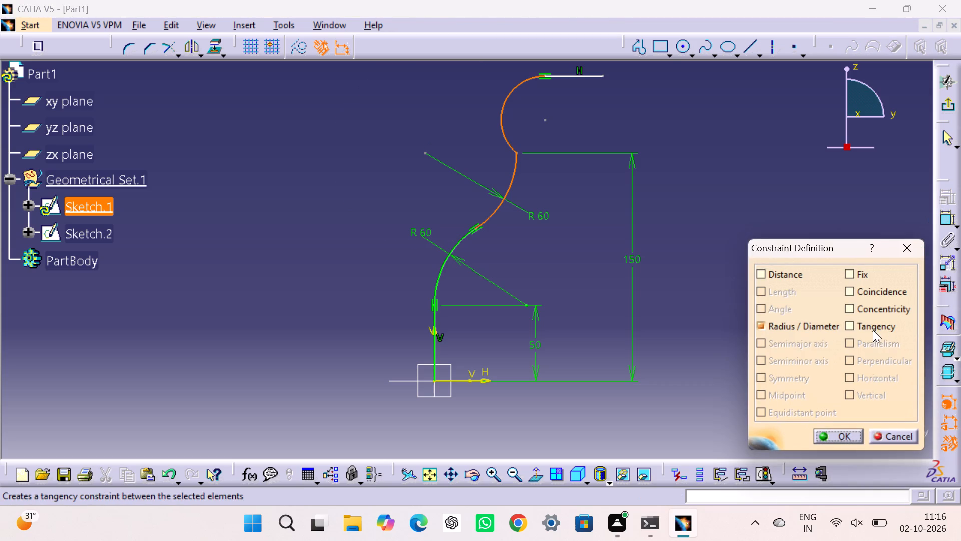
left_click(867, 325)
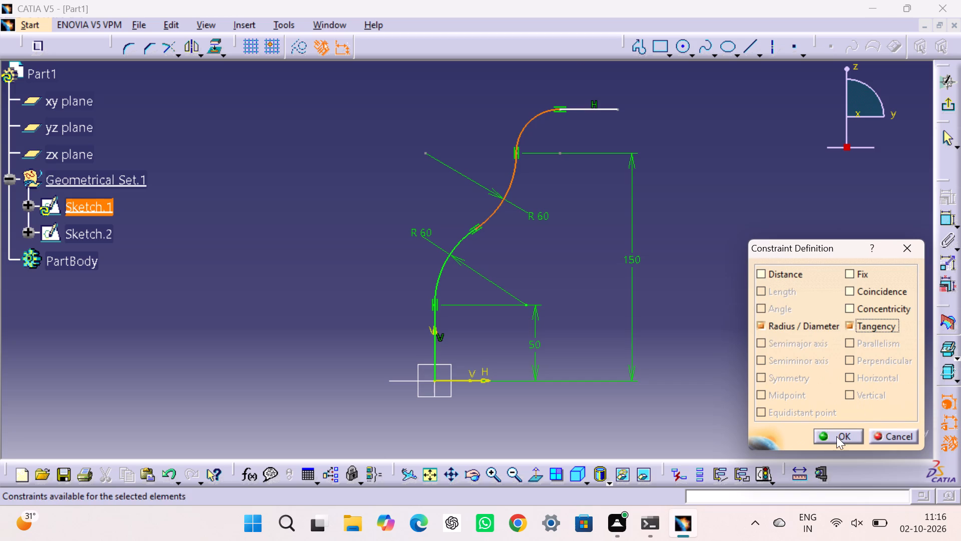
left_click(836, 436)
left_click(773, 347)
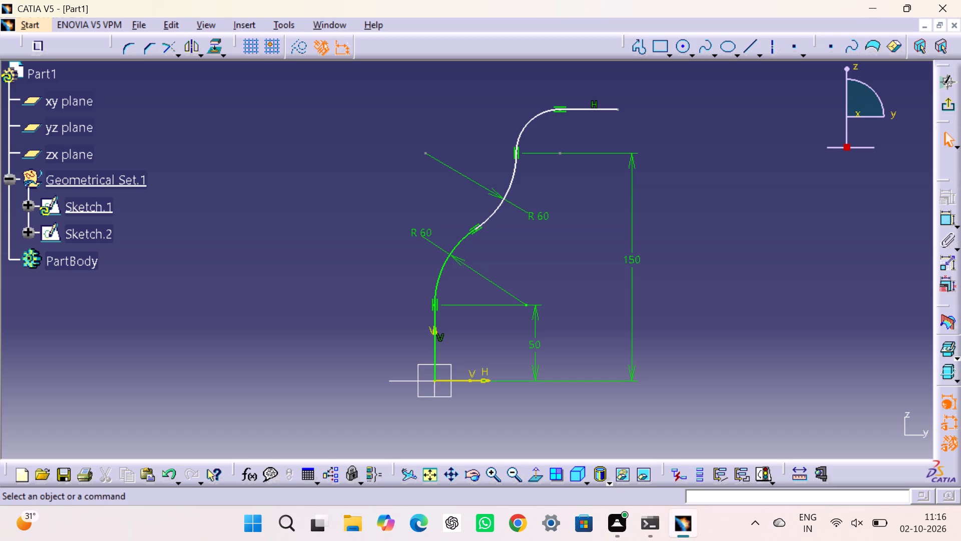
Dimension the new upper arc's radius and set it to 60 mm.
double_click(948, 219)
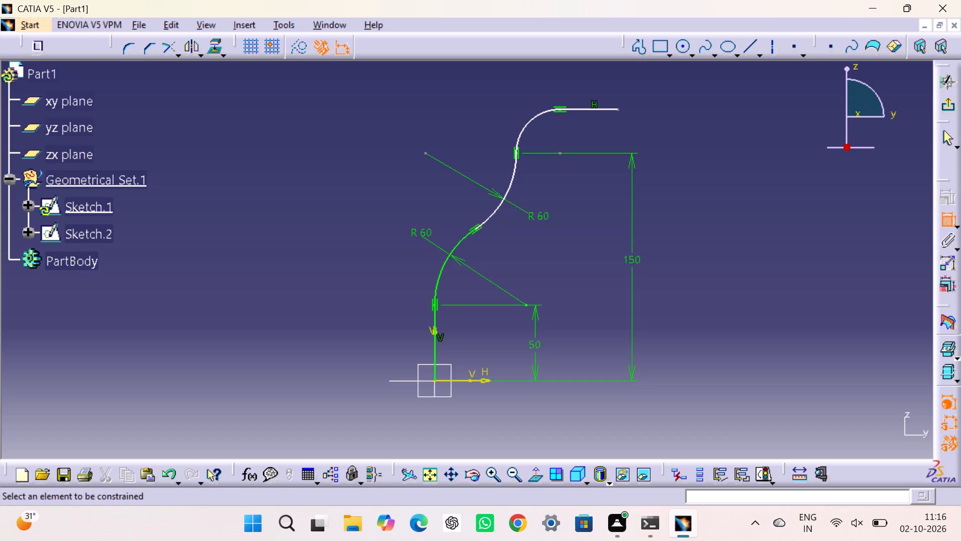
left_click(531, 120)
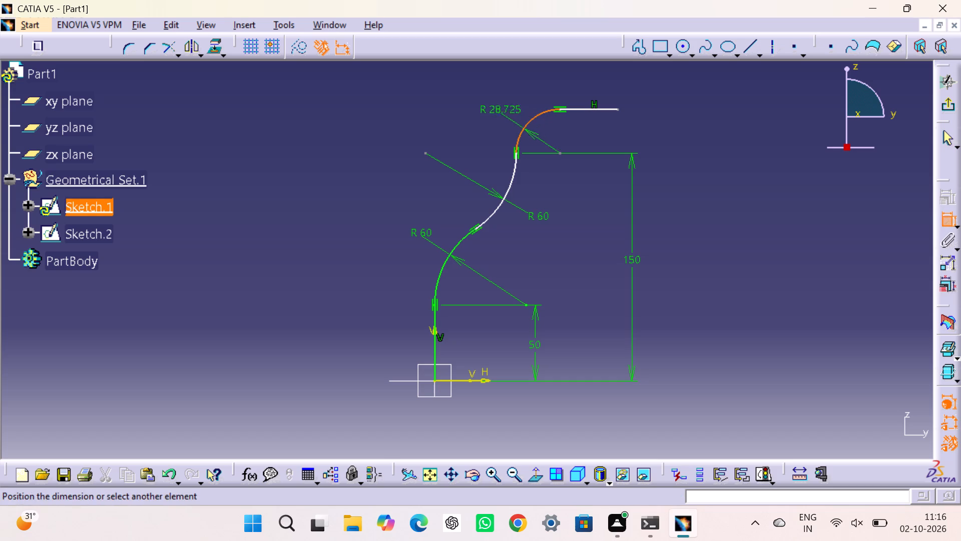
left_click(481, 108)
double_click(479, 105)
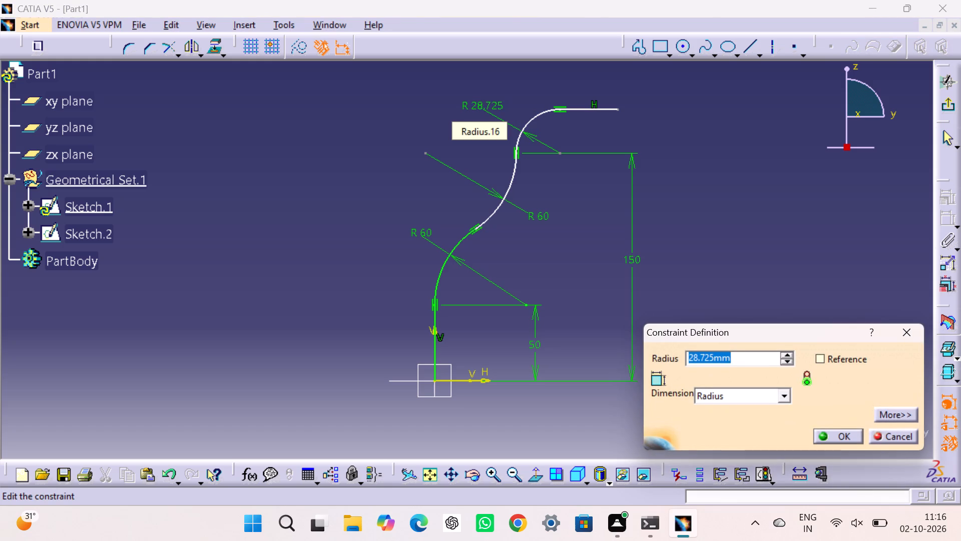
key("6")
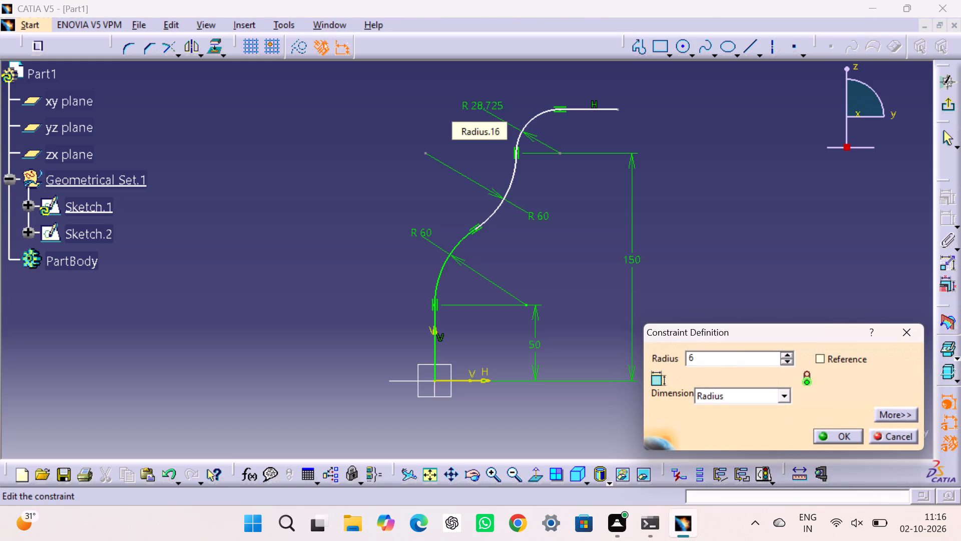
key("0")
key("Return")
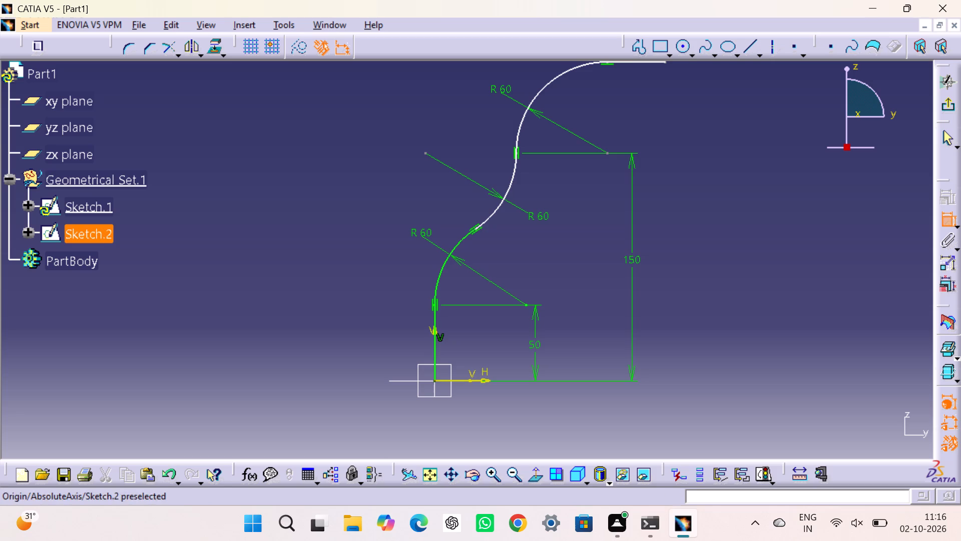
Dimension the horizontal distance from the lower vertical line to the free end of the upper horizontal line as 100 mm.
left_click(435, 341)
middle_click_drag(676, 166, 671, 200)
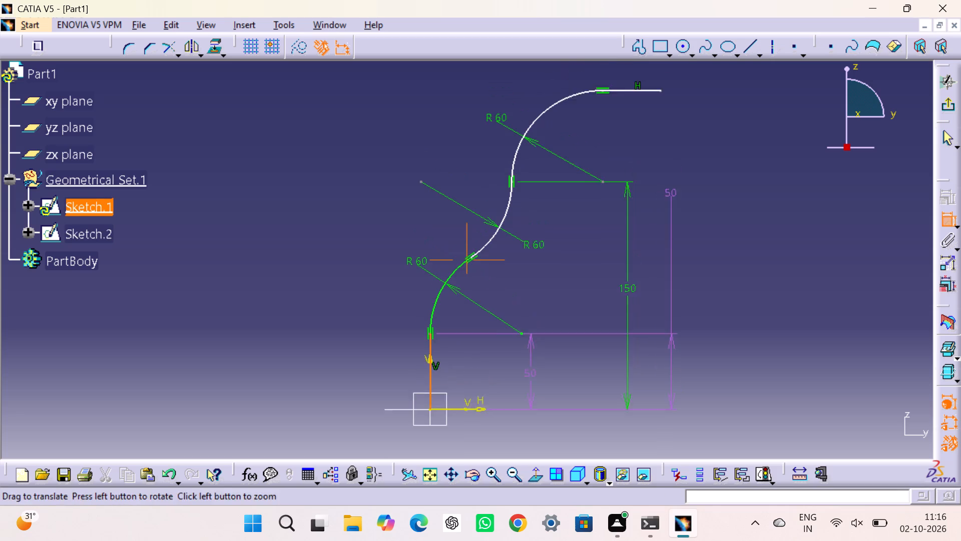
middle_click_drag(671, 200, 670, 202)
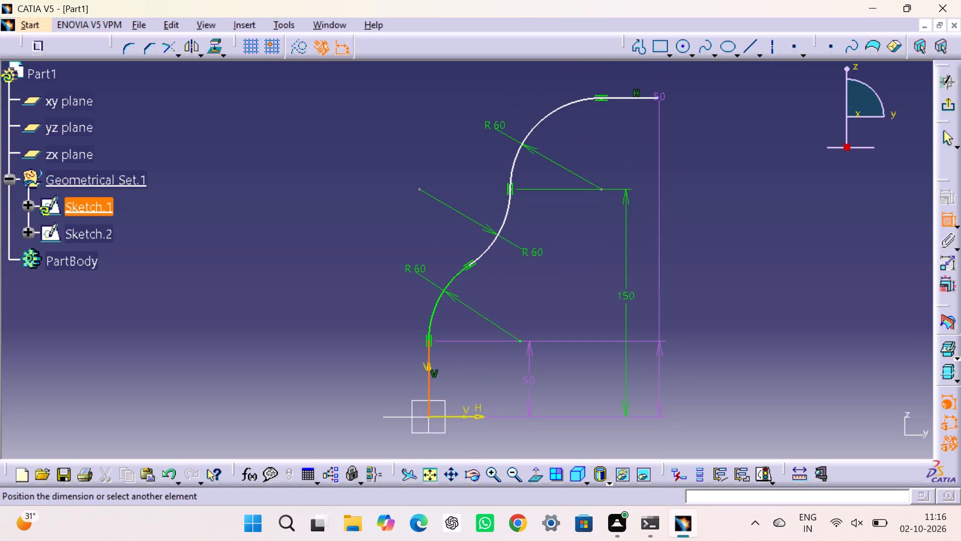
left_click(659, 100)
middle_click_drag(595, 367, 594, 244)
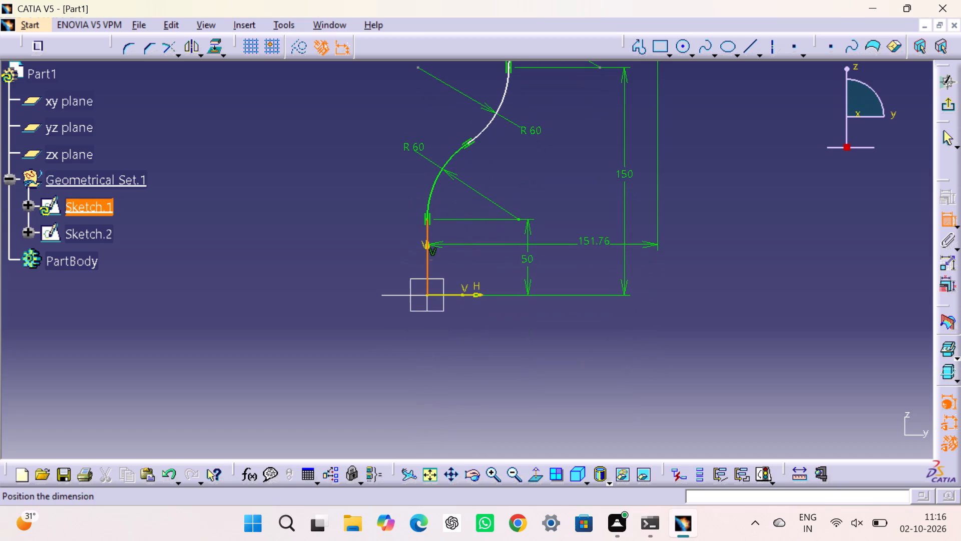
left_click(566, 375)
double_click(564, 363)
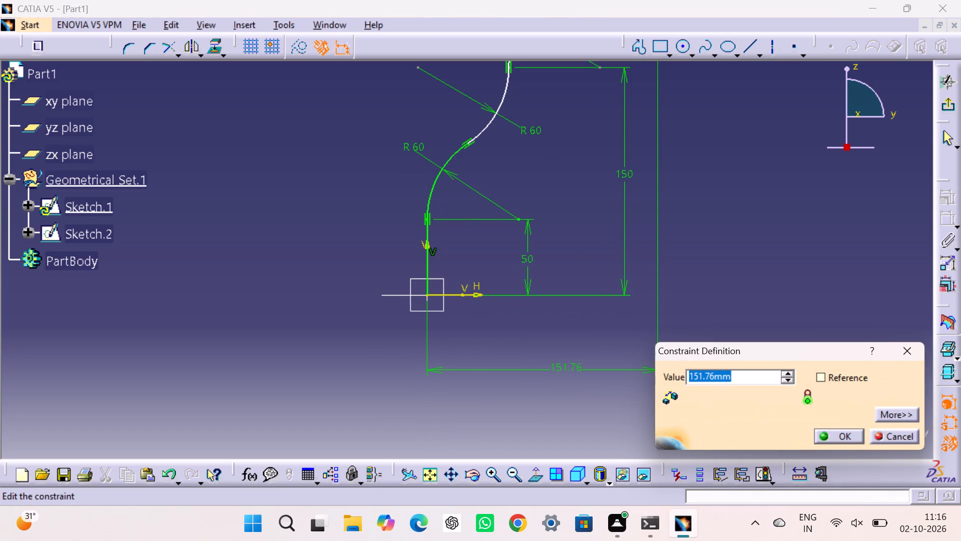
type("100")
key("Return")
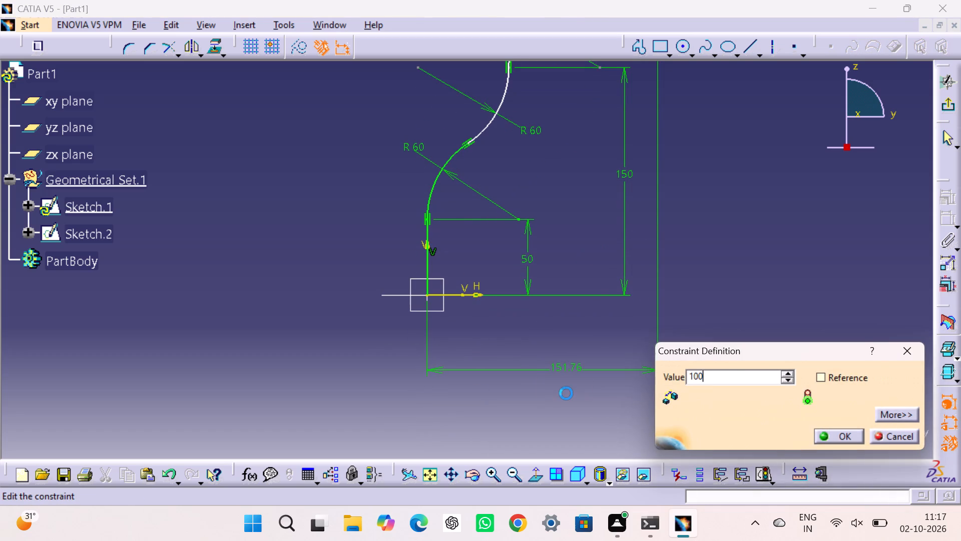
middle_click_drag(591, 156, 565, 439)
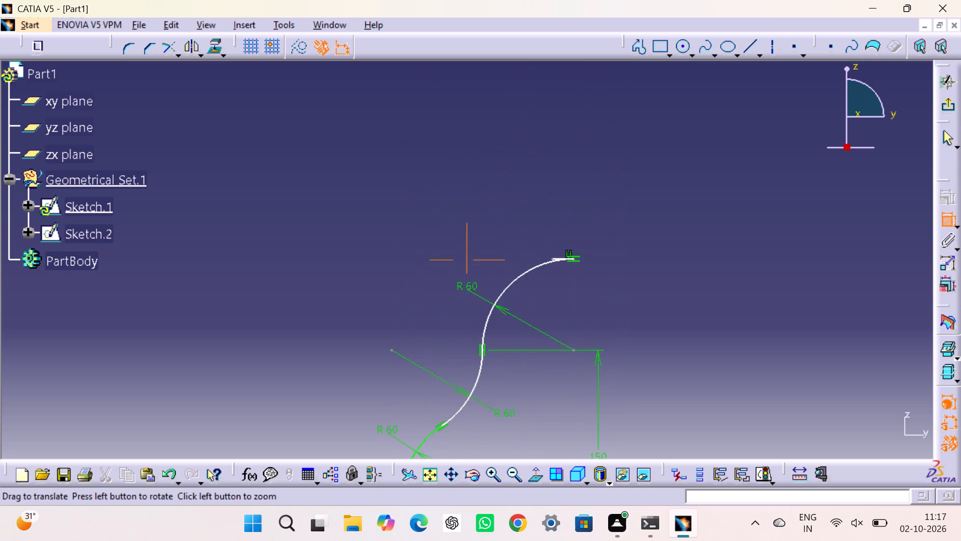
middle_click_drag(565, 439, 523, 140)
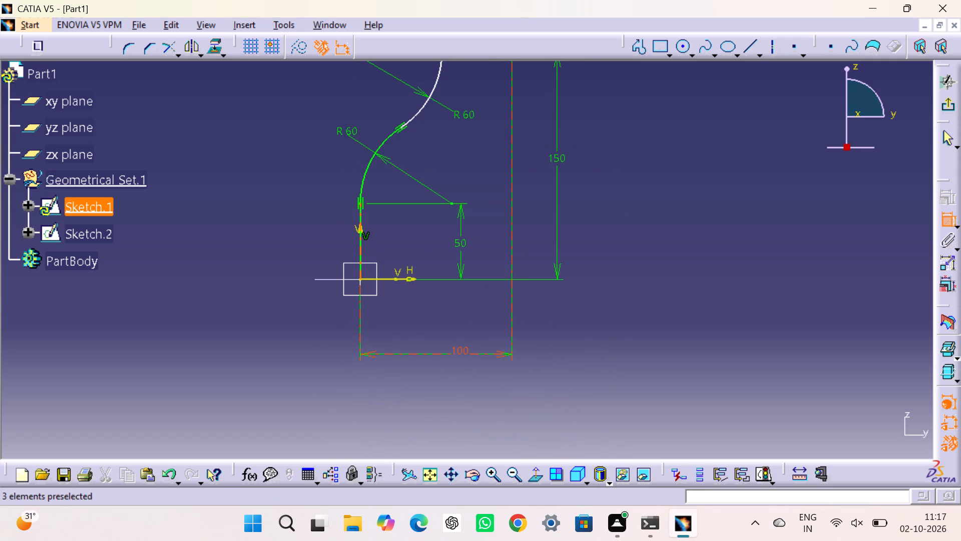
Set the curve's overall horizontal distance to 150 mm.
double_click(461, 353)
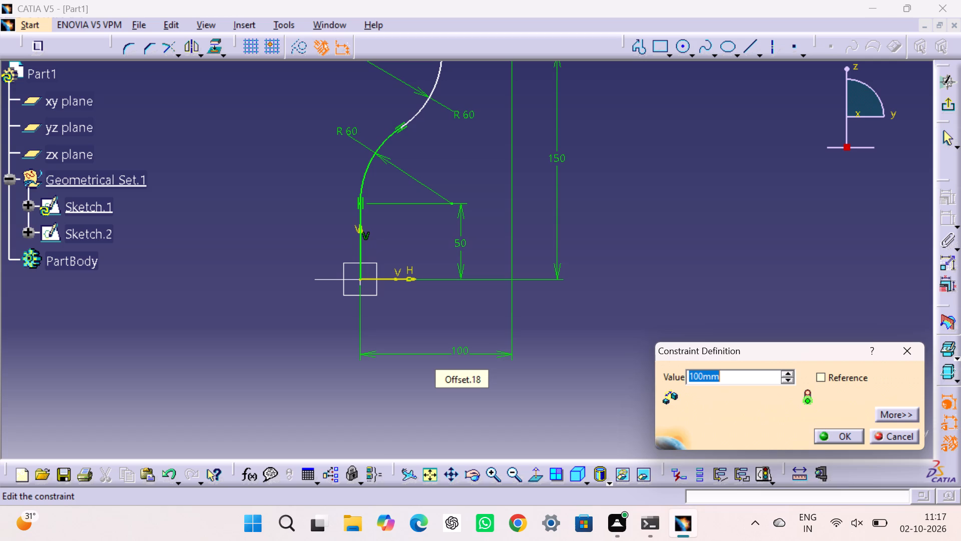
key("1")
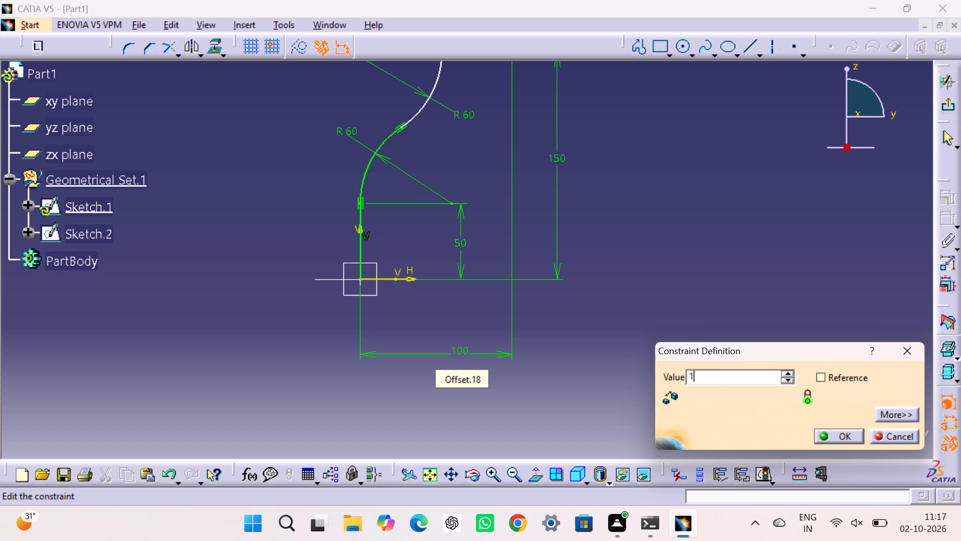
type("50")
key("Return")
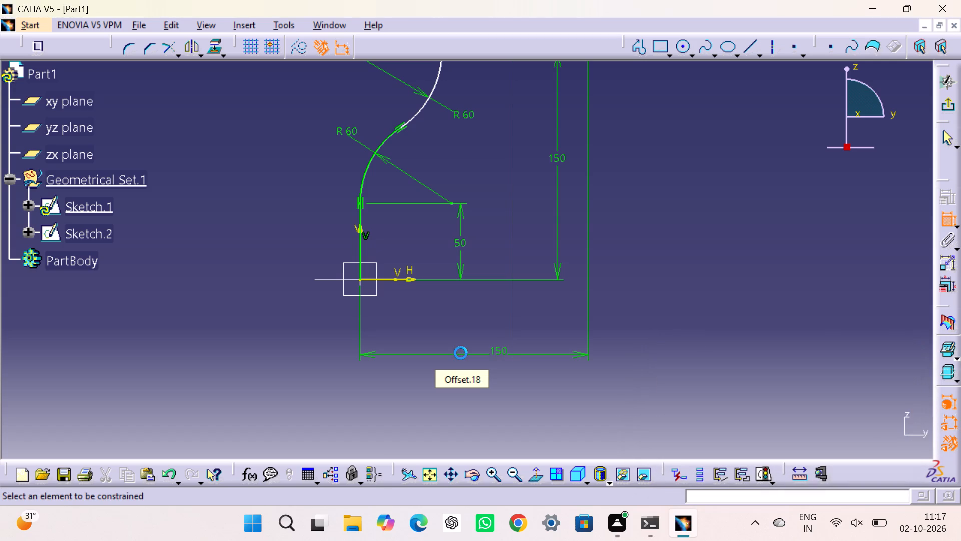
left_click(753, 380)
Dimension the upper horizontal line's length as 50 mm and exit the center curve sketch.
middle_click_drag(753, 253, 709, 391)
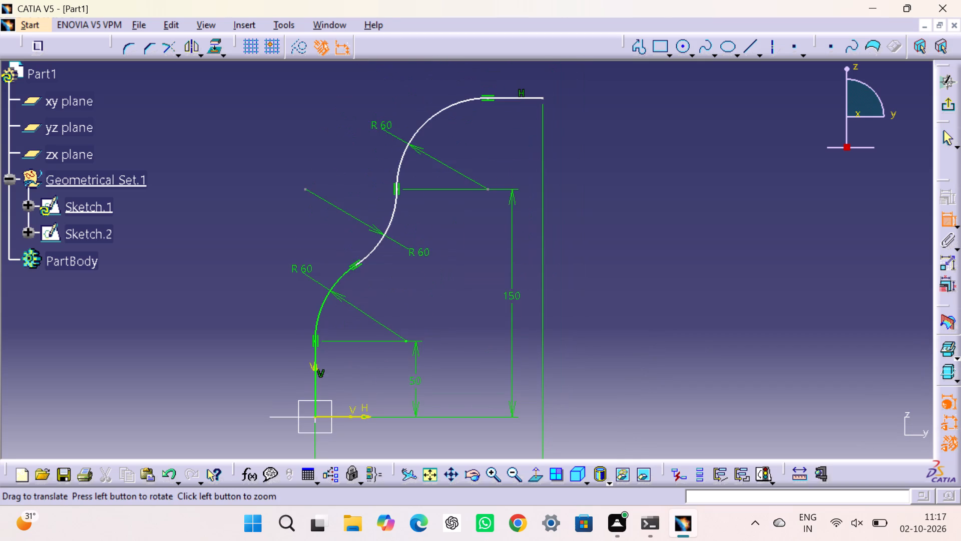
middle_click_drag(646, 274, 677, 249)
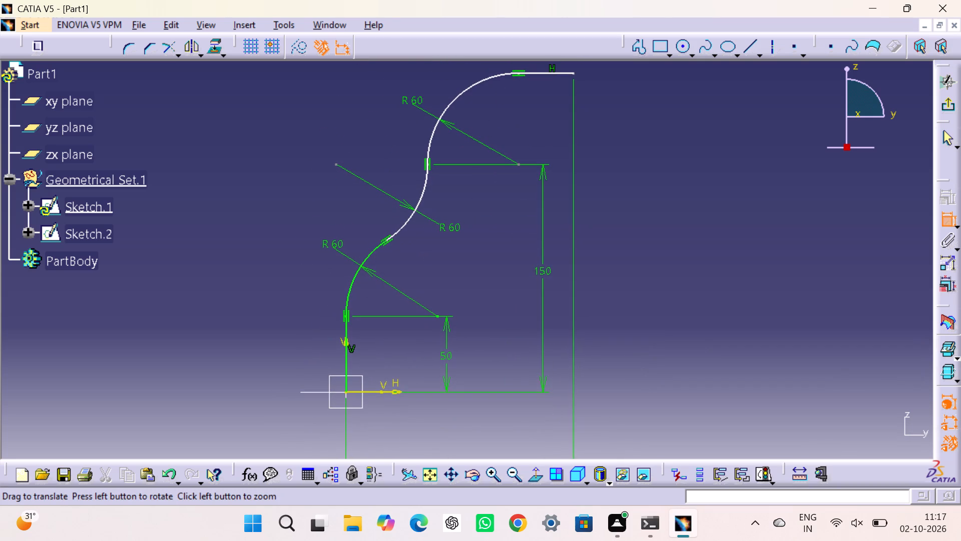
left_click(714, 245)
left_click(537, 73)
left_click(547, 103)
double_click(549, 101)
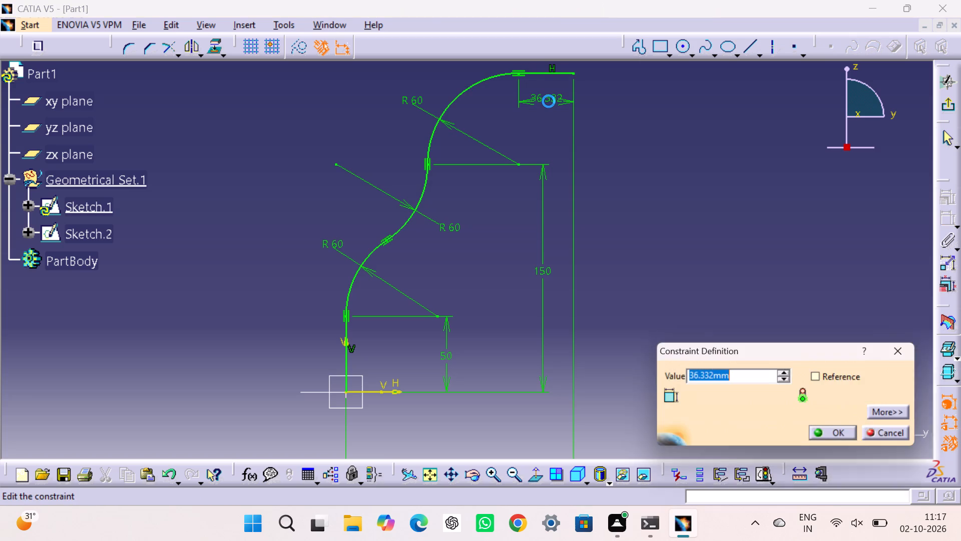
type("50")
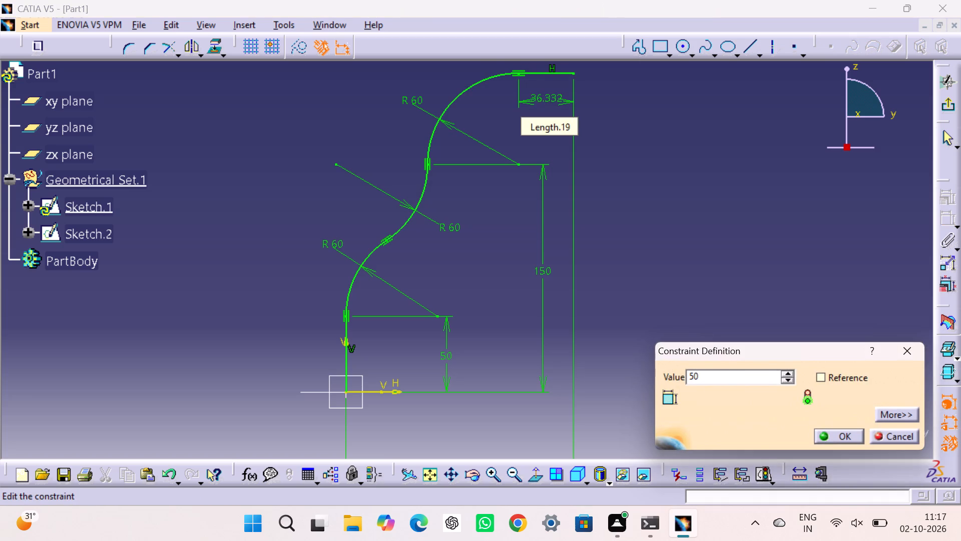
key("Return")
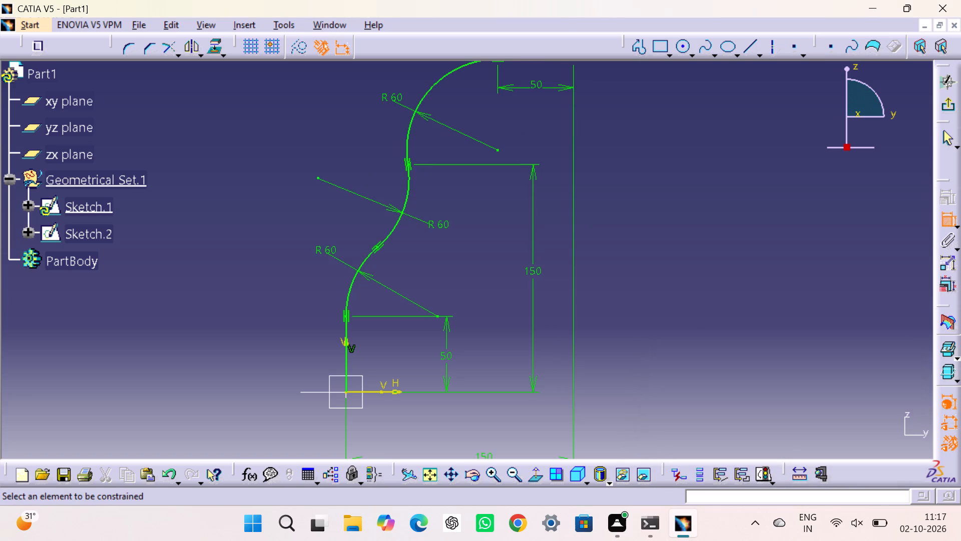
left_click(799, 230)
middle_click_drag(798, 214, 759, 258)
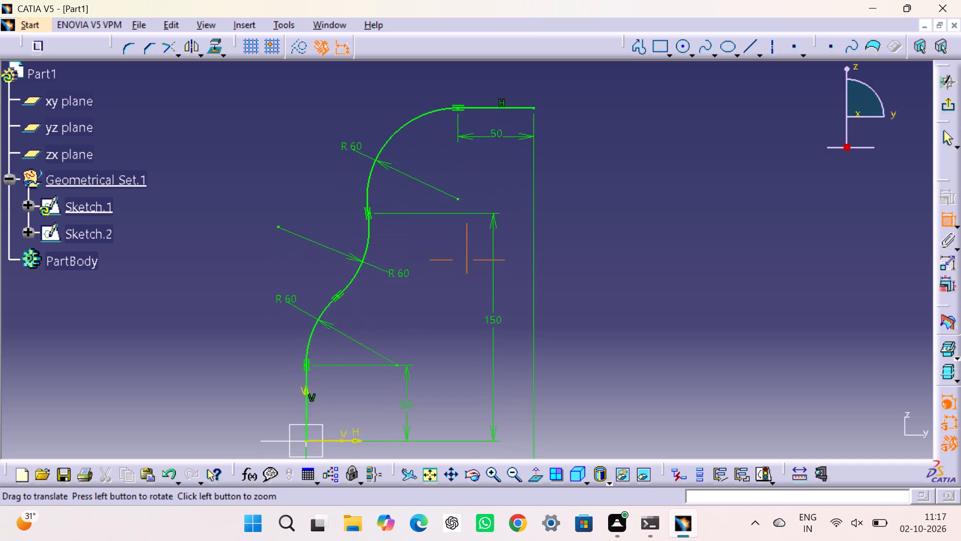
middle_click_drag(759, 258, 756, 197)
middle_click_drag(626, 211, 630, 285)
left_click(939, 99)
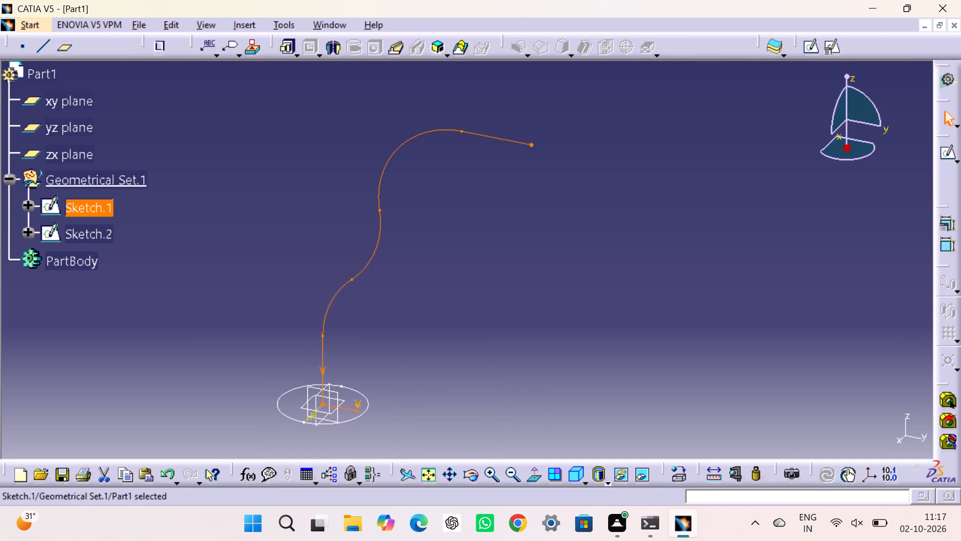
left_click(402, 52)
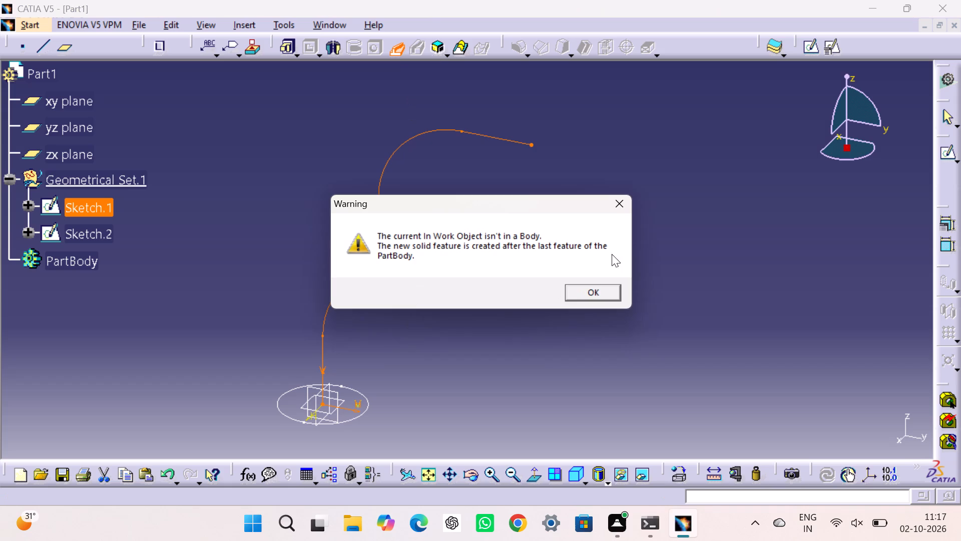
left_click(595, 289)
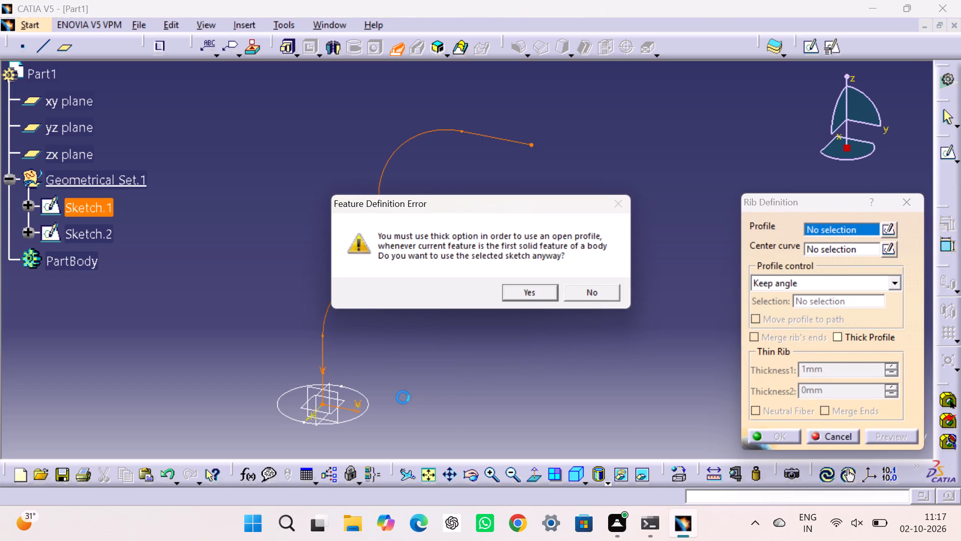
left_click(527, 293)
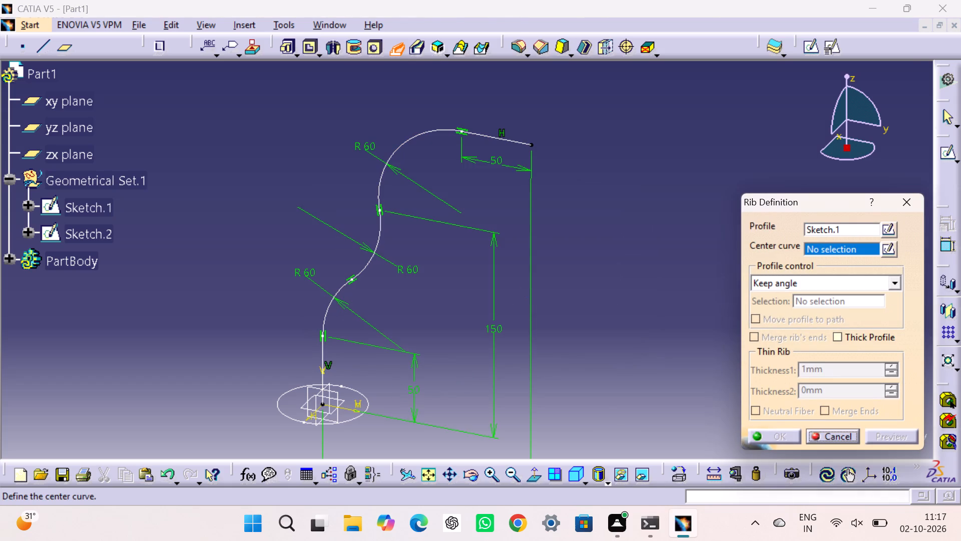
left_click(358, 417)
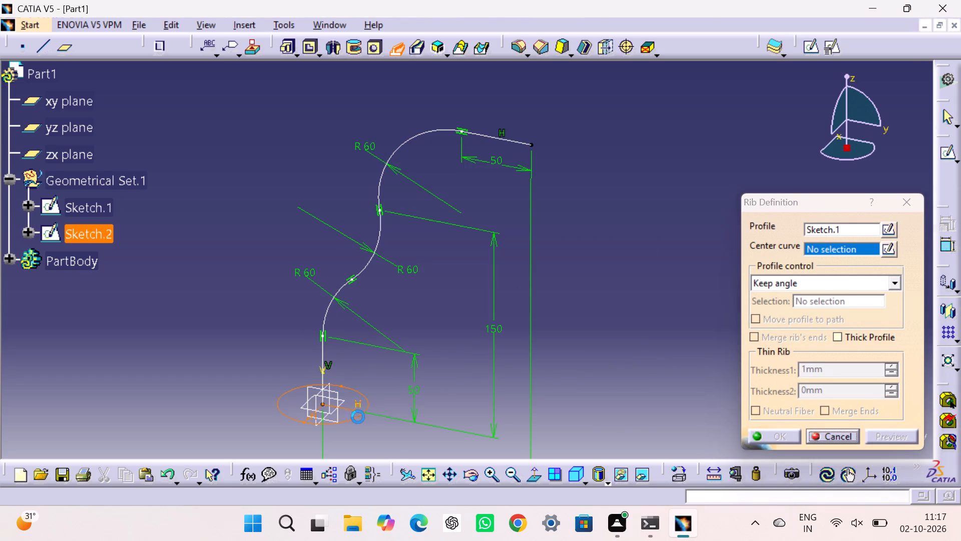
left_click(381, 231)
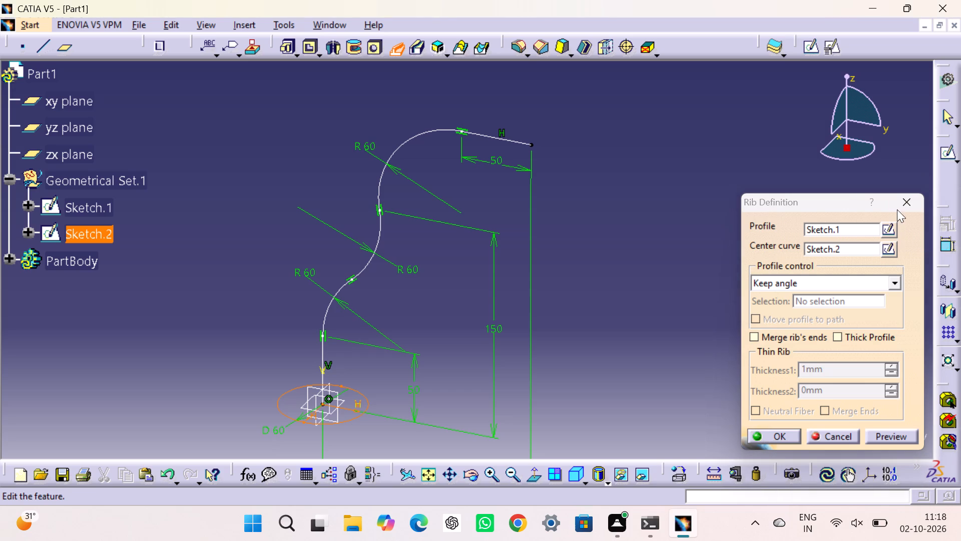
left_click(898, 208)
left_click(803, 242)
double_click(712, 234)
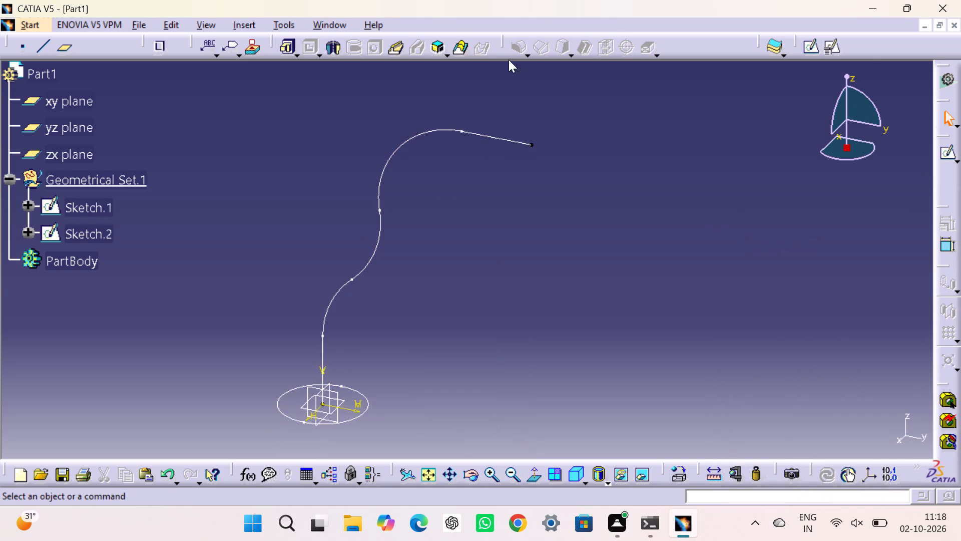
Try to preview a Rib using the S-curve Sketch.1 as profile and the circle Sketch.2 as center curve.
left_click(396, 47)
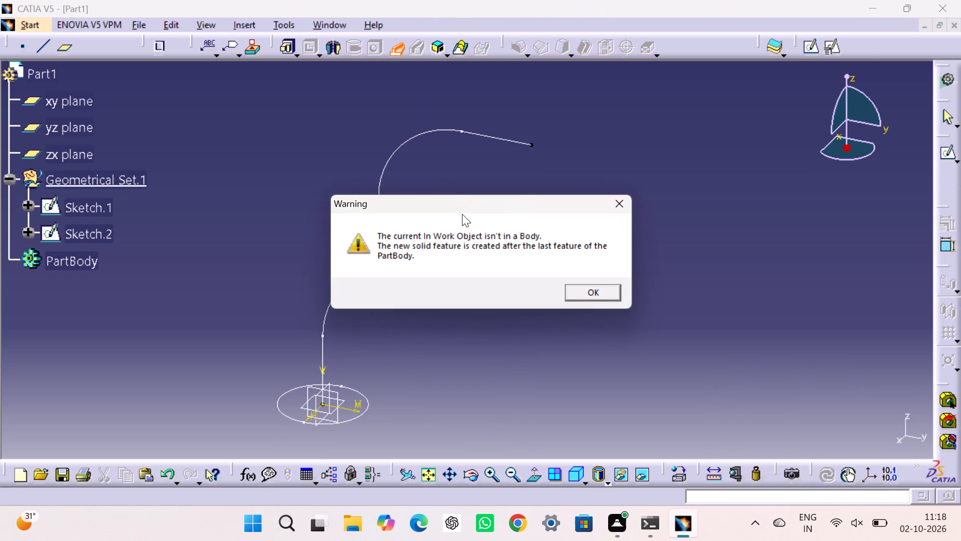
left_click(597, 289)
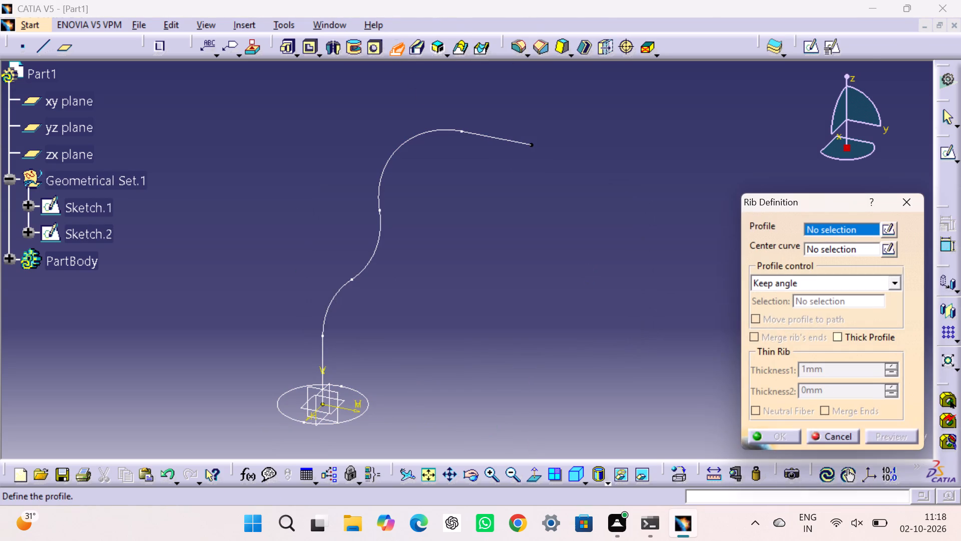
left_click(493, 136)
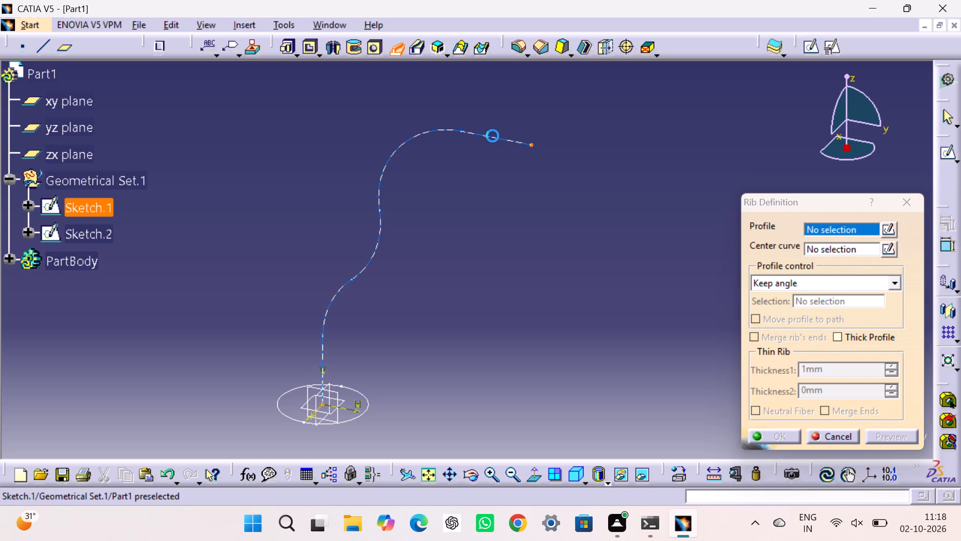
left_click(521, 293)
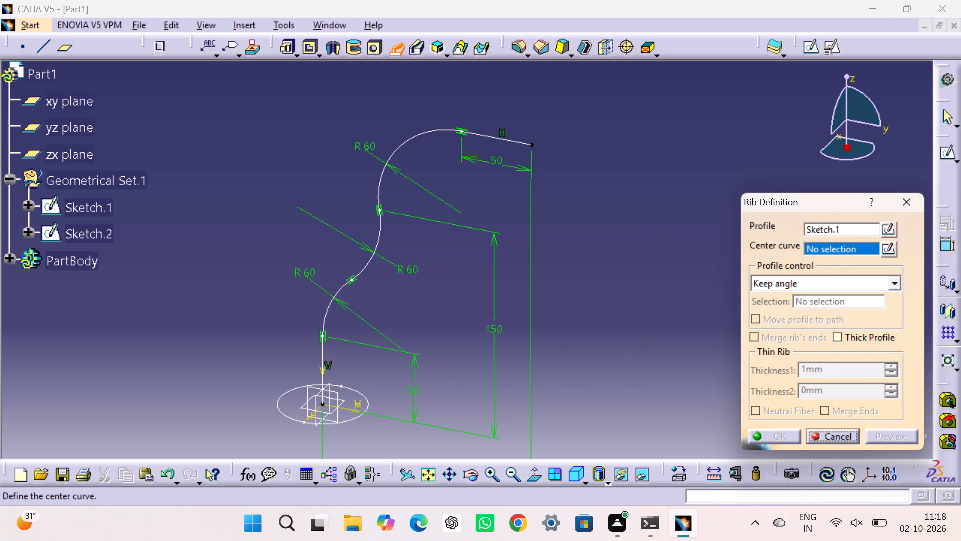
left_click(350, 416)
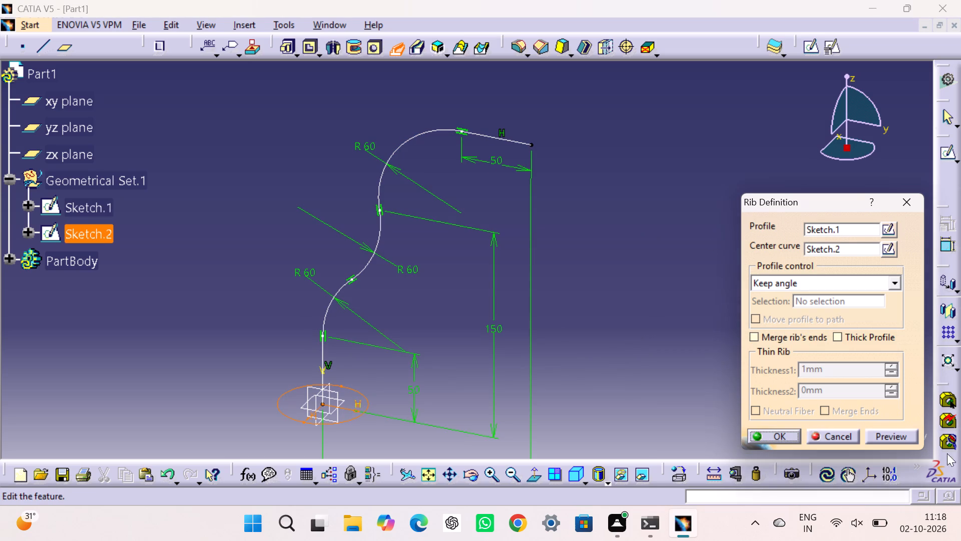
left_click(893, 434)
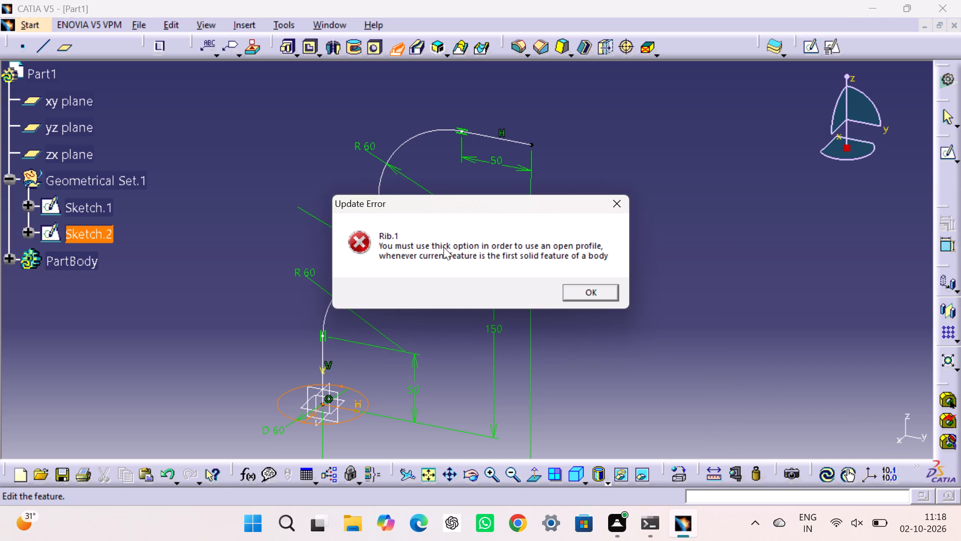
left_click(617, 203)
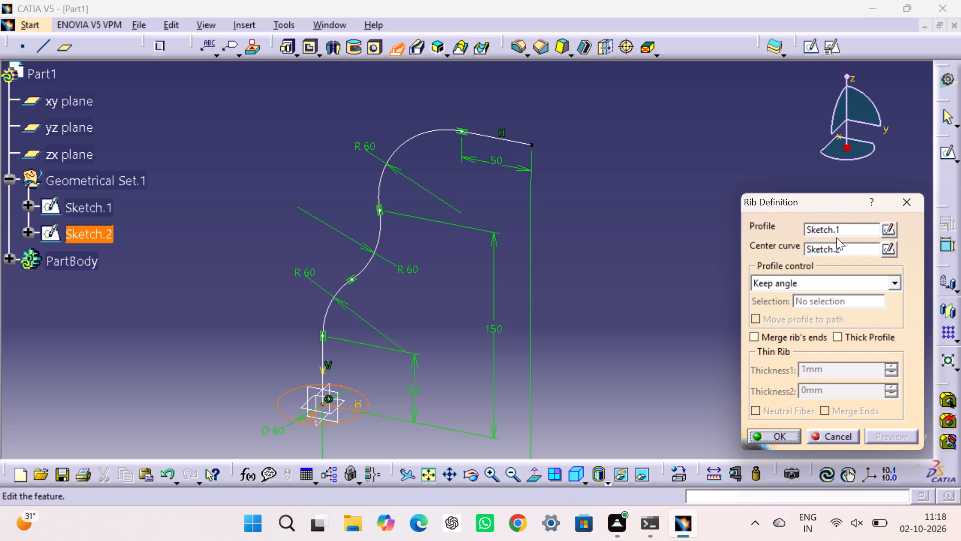
left_click(818, 361)
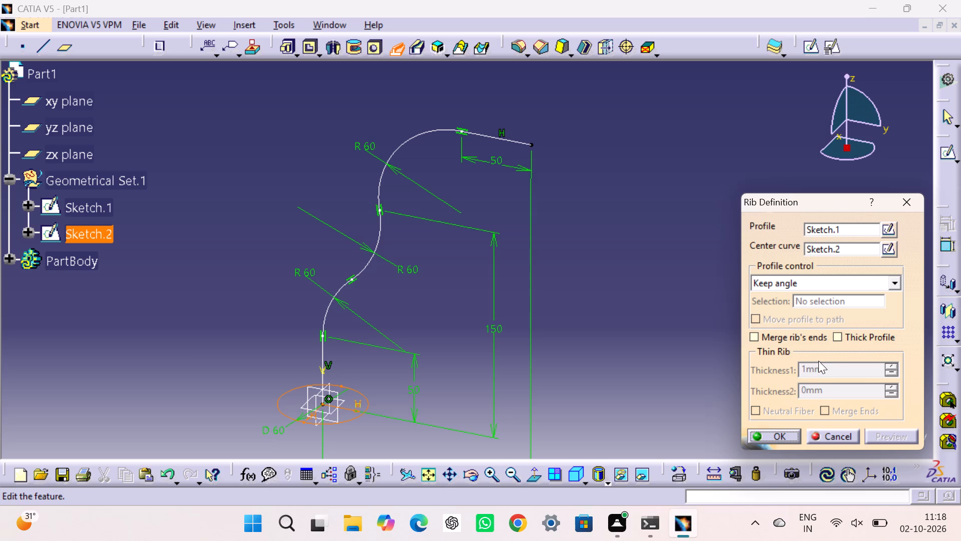
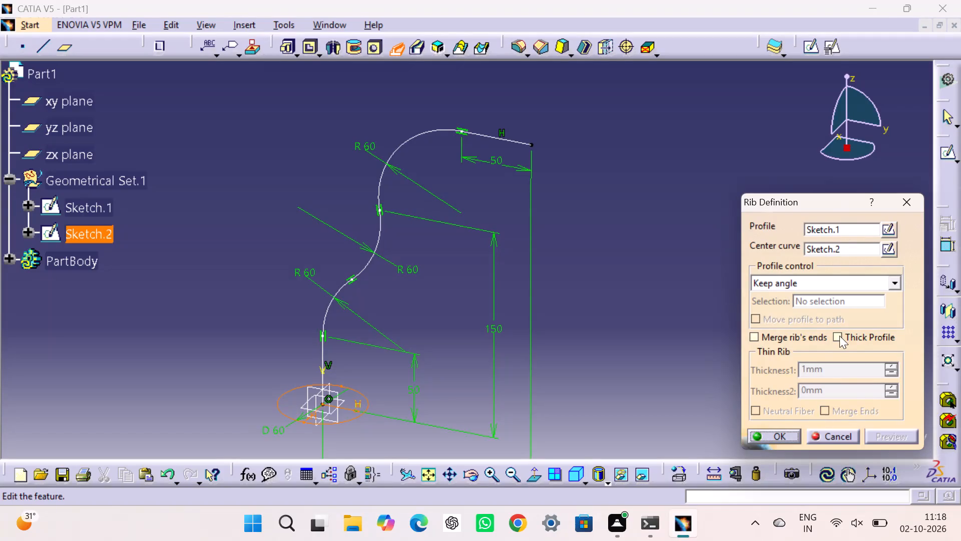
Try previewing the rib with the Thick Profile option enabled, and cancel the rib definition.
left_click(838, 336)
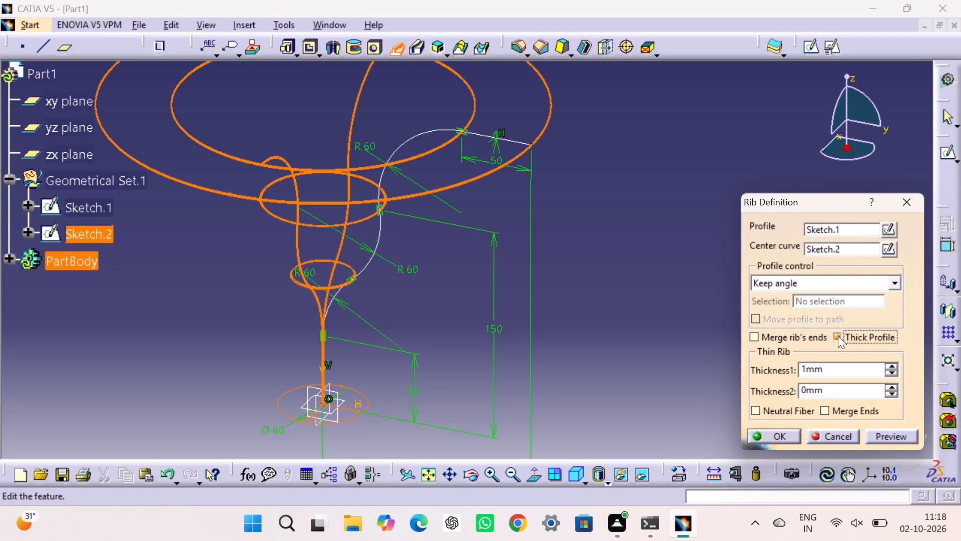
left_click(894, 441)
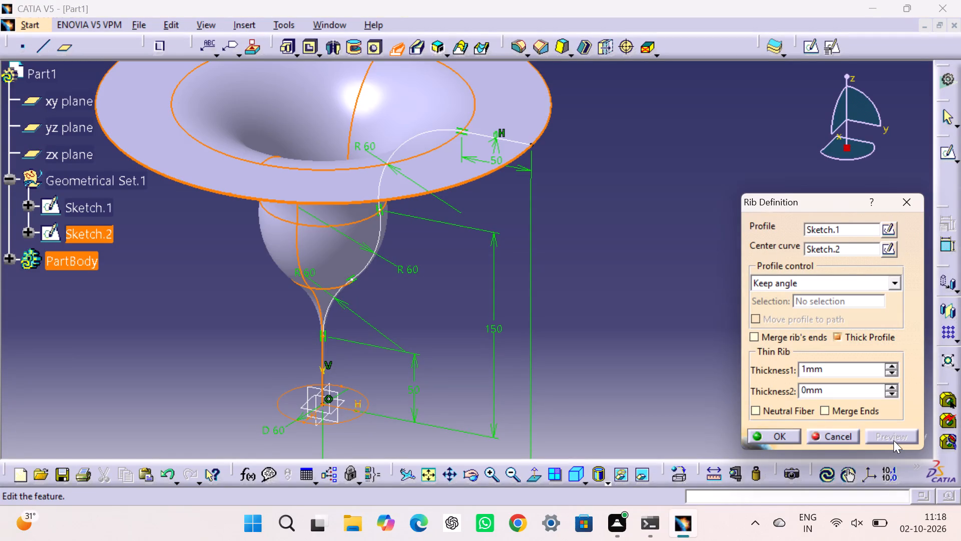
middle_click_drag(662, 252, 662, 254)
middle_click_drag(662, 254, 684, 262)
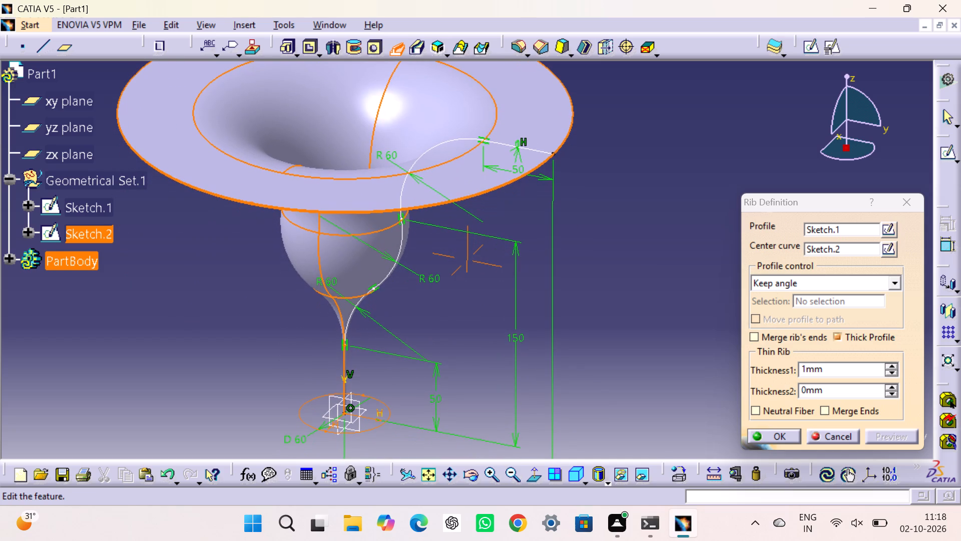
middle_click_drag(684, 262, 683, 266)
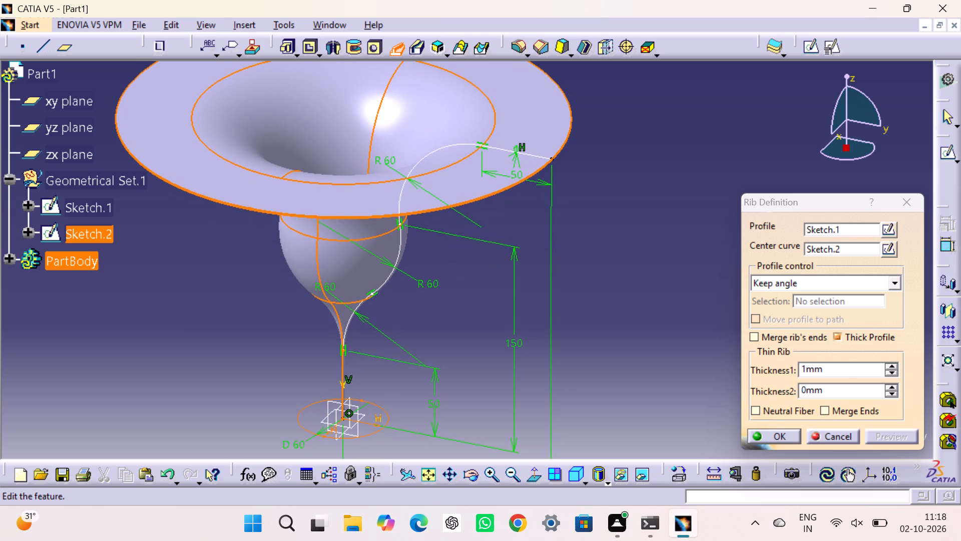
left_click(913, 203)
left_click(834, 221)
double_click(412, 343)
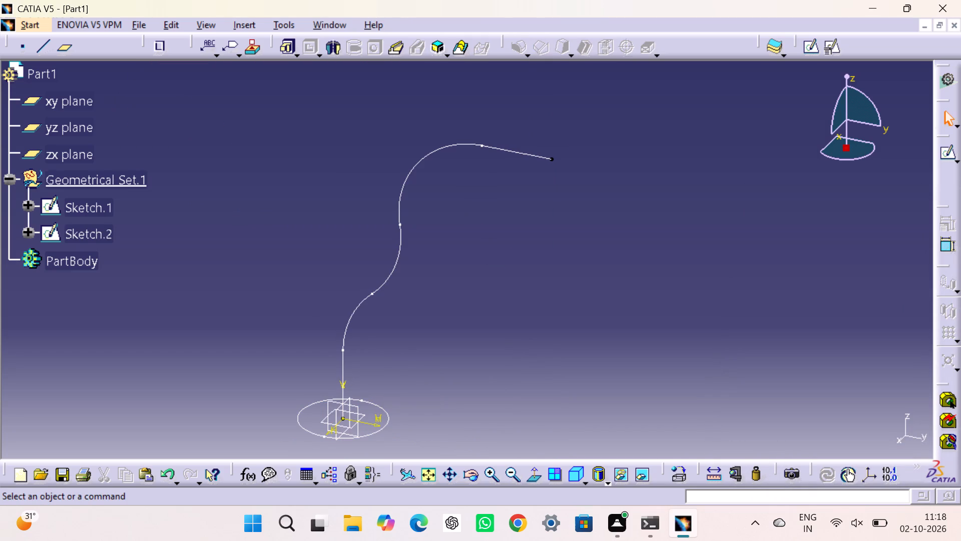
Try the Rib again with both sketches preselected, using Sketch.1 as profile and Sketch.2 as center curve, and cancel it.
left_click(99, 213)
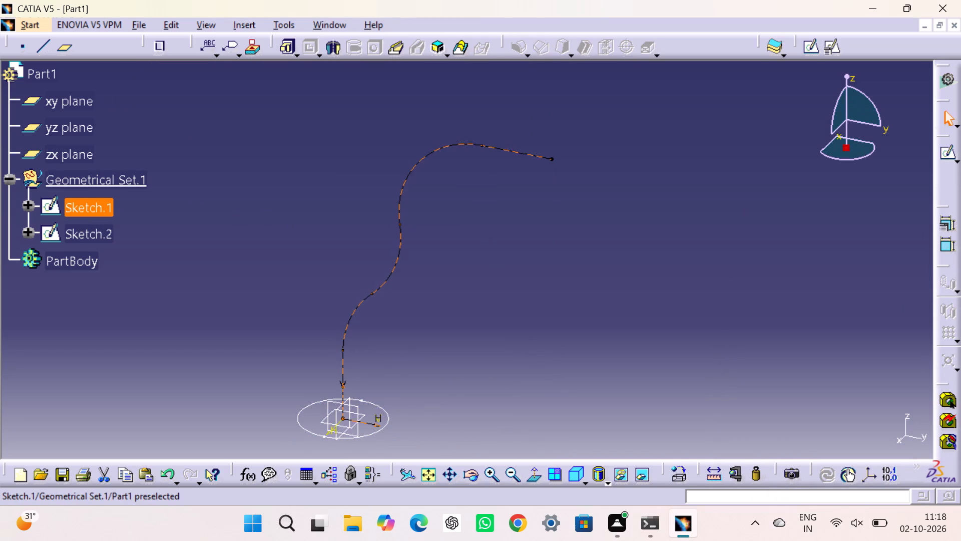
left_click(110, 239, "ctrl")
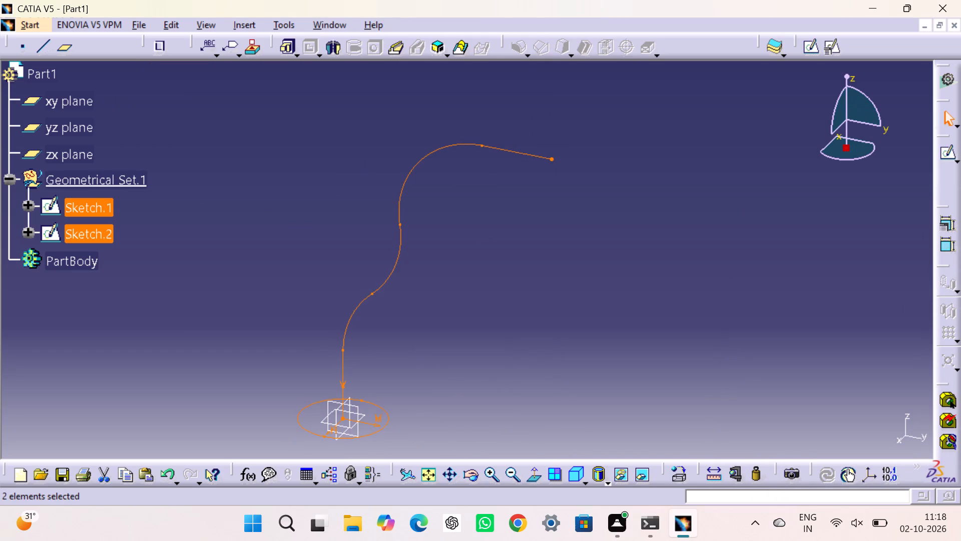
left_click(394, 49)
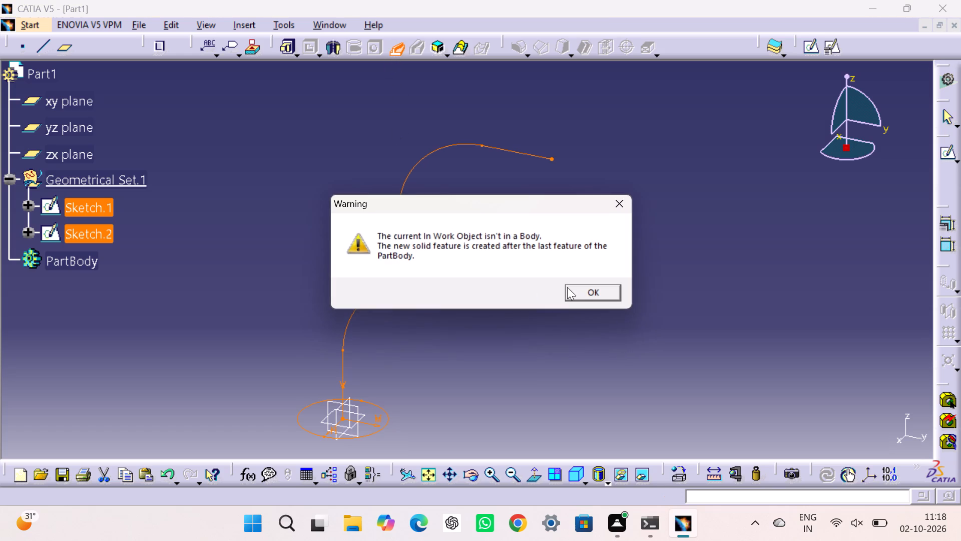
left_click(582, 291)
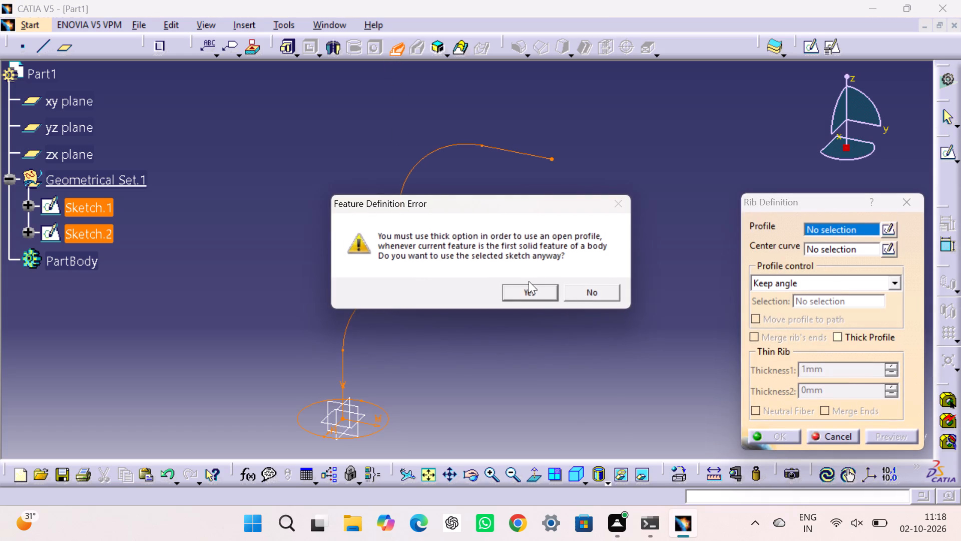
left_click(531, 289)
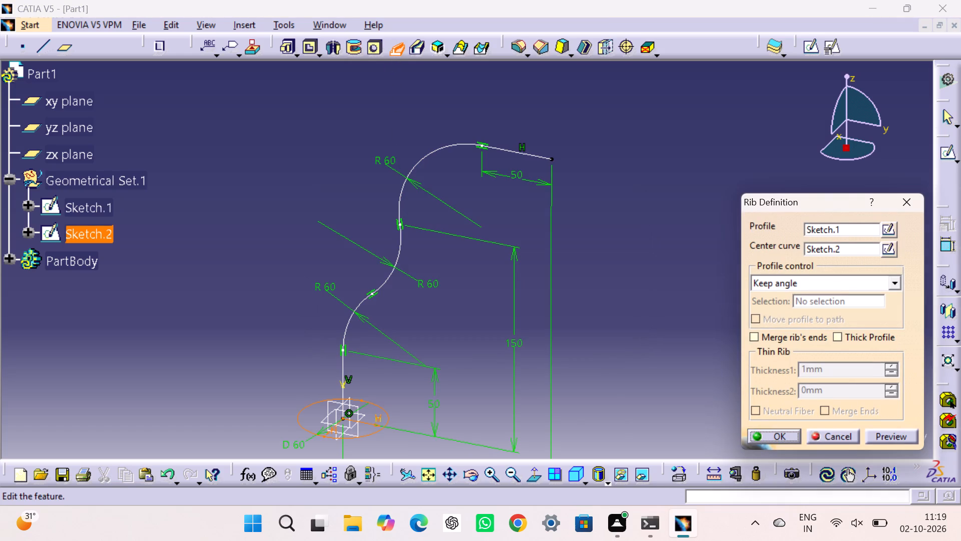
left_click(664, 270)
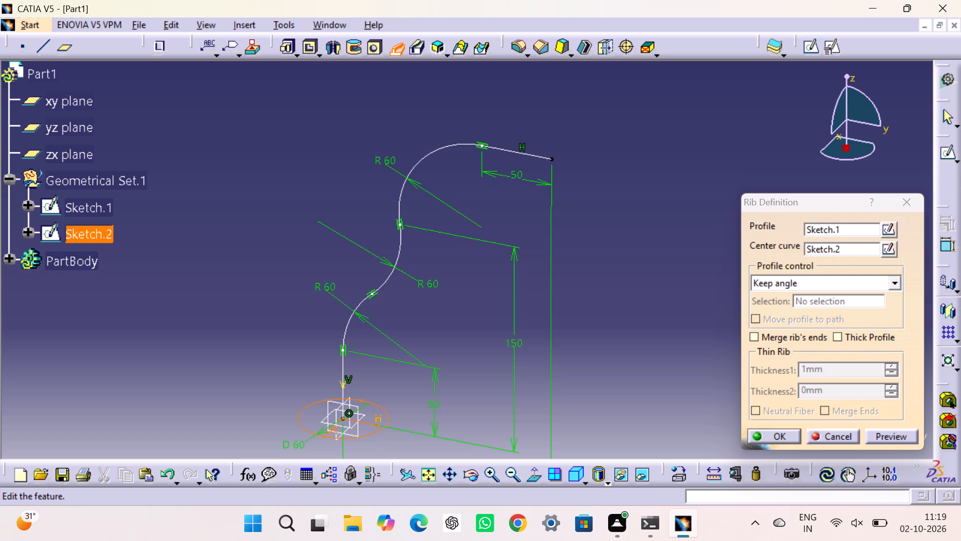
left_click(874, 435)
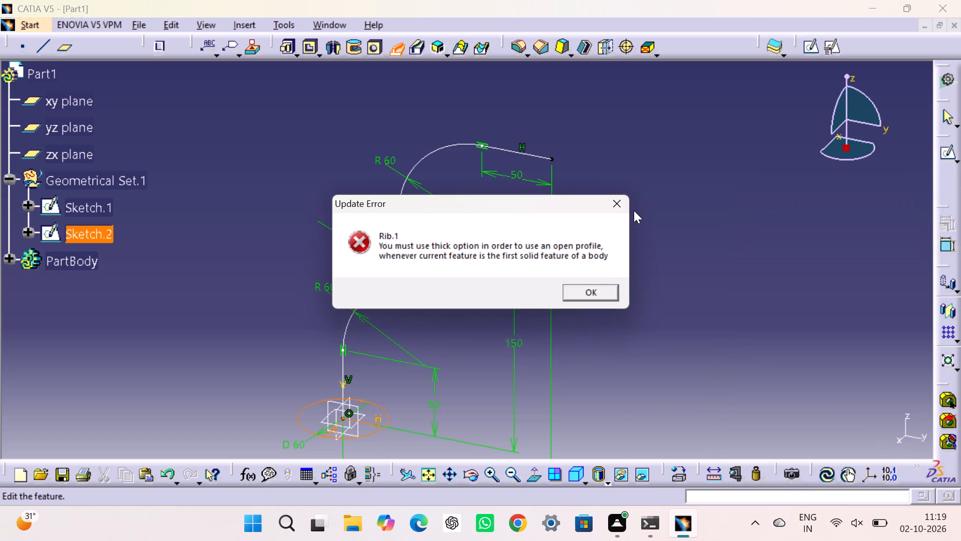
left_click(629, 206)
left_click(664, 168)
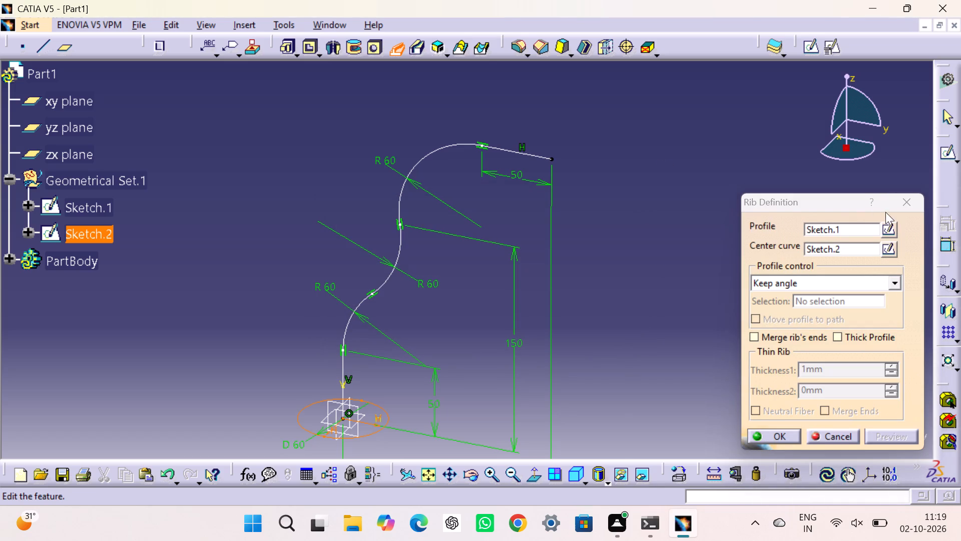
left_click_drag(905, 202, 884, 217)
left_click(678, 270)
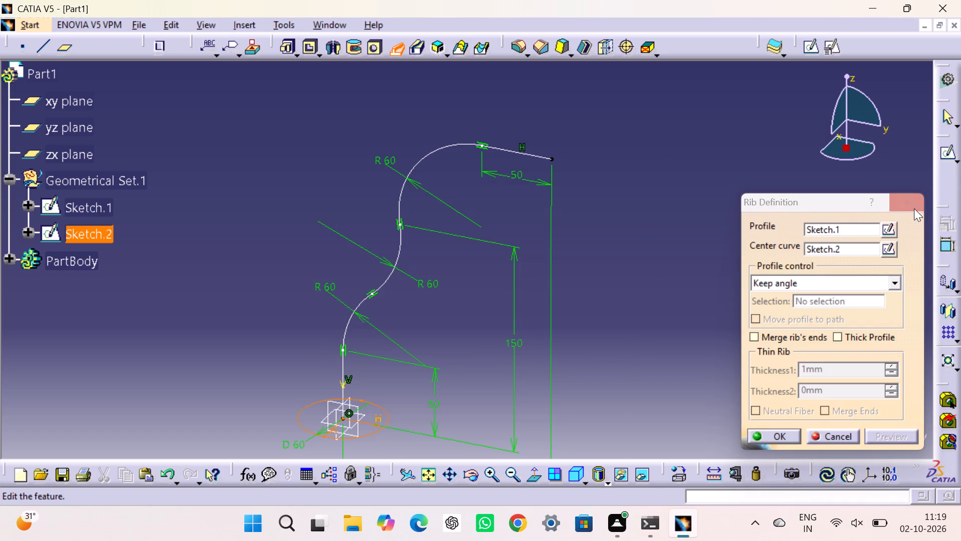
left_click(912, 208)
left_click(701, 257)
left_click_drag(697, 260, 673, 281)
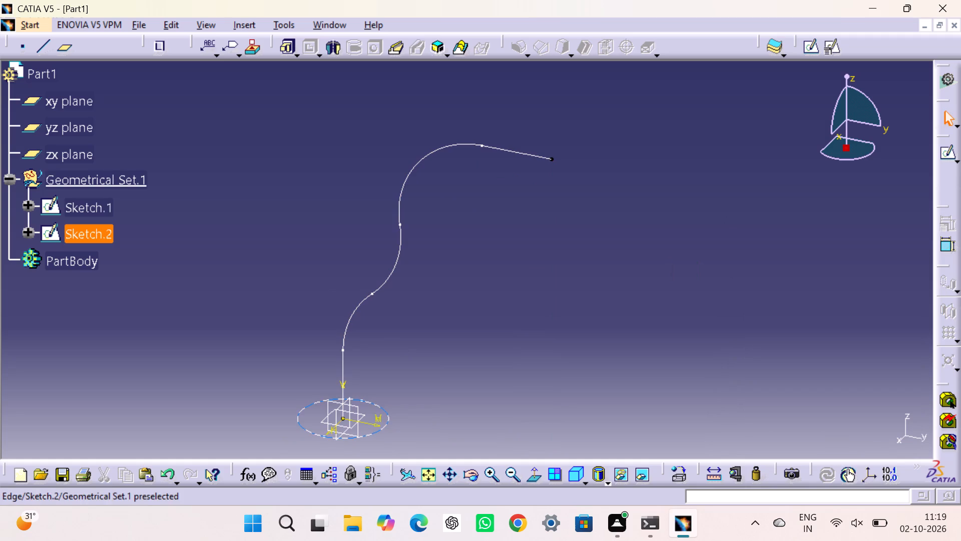
Reopen the circle sketch Sketch.2 for editing and delete its circle.
double_click(383, 408)
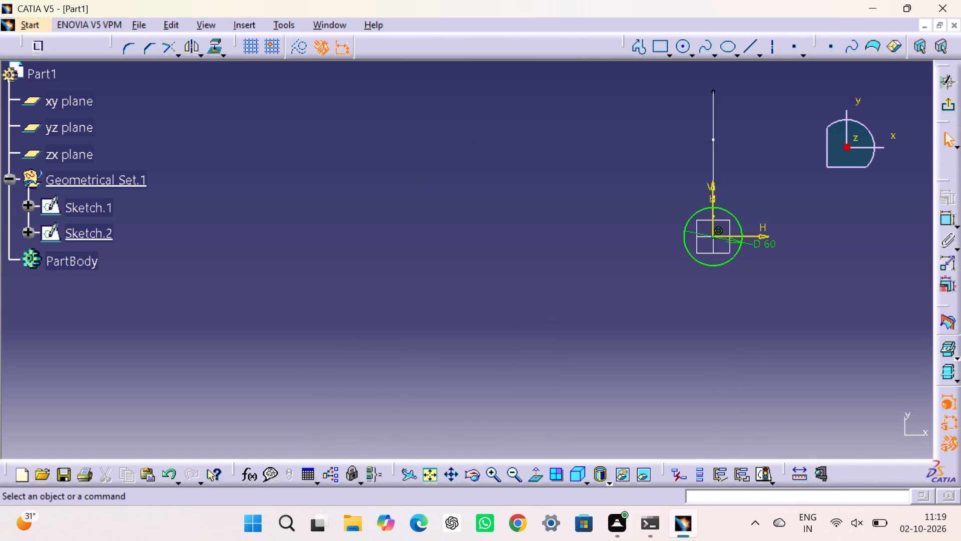
middle_click_drag(666, 257, 473, 335)
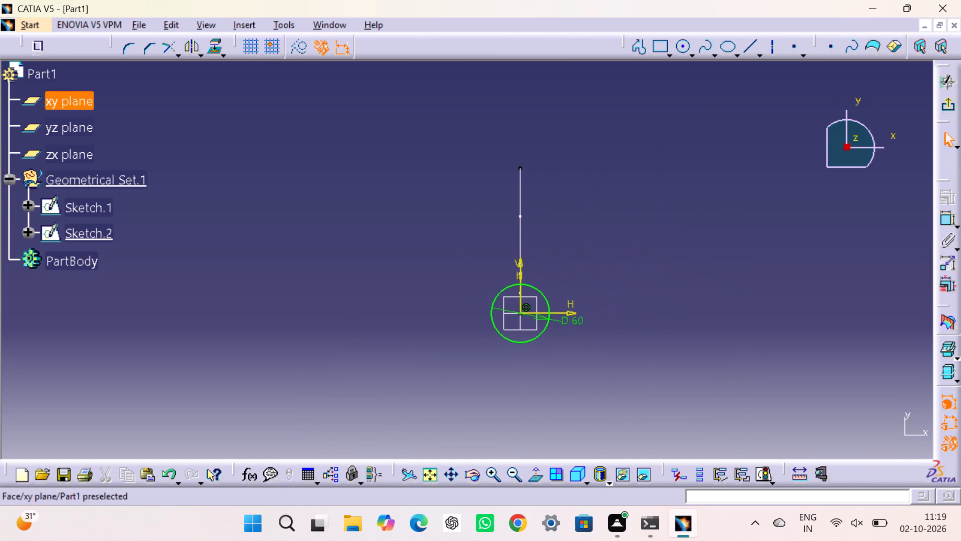
double_click(612, 233)
left_click(544, 331)
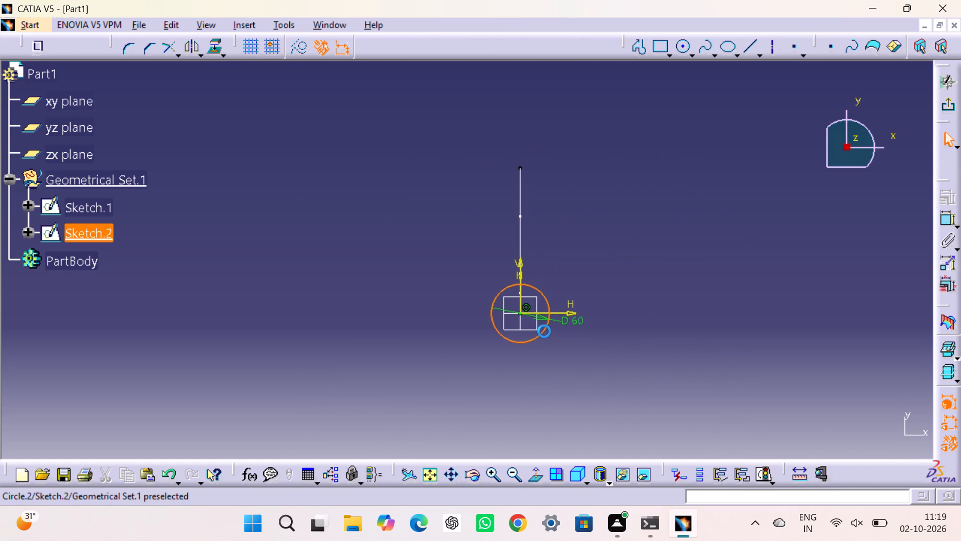
key("Delete")
double_click(758, 278)
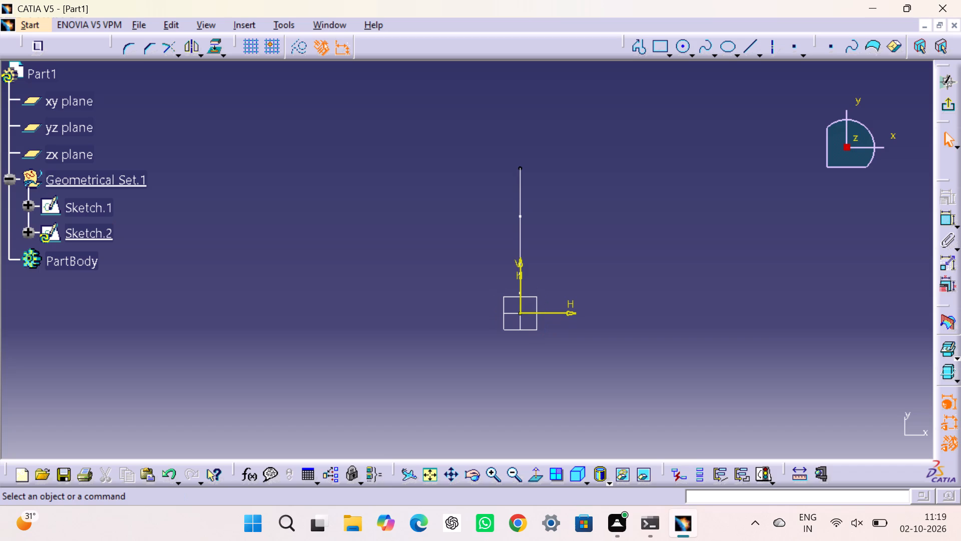
Draw a replacement circle centred on the sketch origin, constrain its diameter to 60 mm, and exit the sketch.
left_click(682, 51)
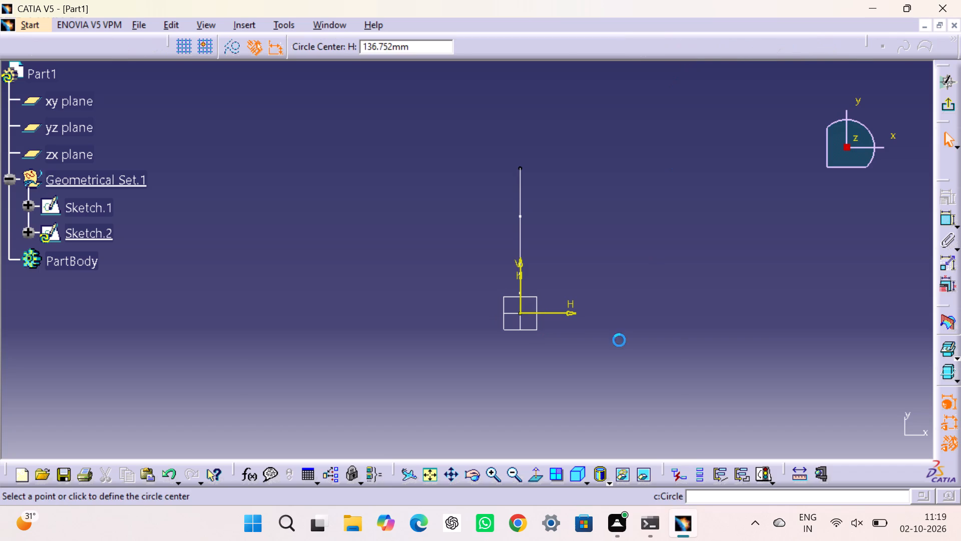
left_click(520, 313)
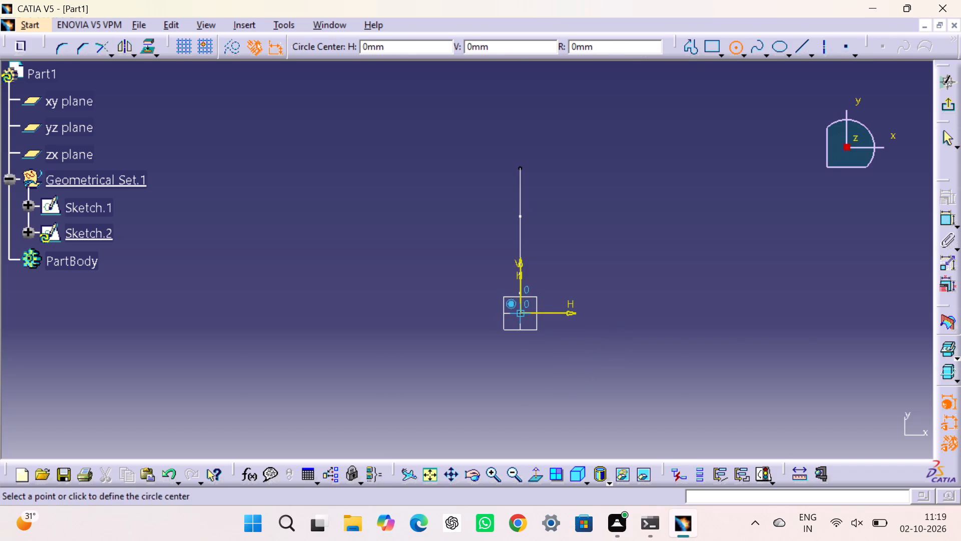
left_click(571, 372)
left_click(943, 223)
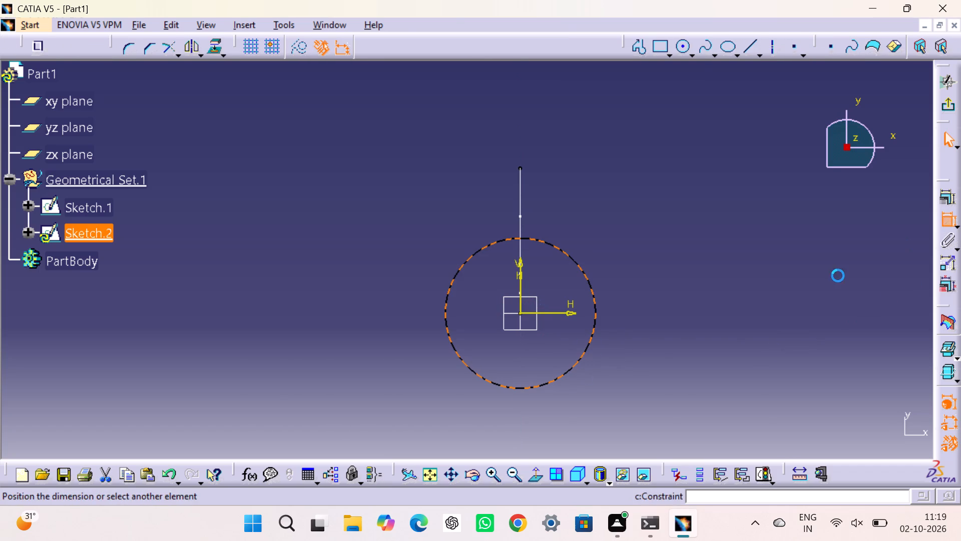
left_click(778, 298)
double_click(779, 295)
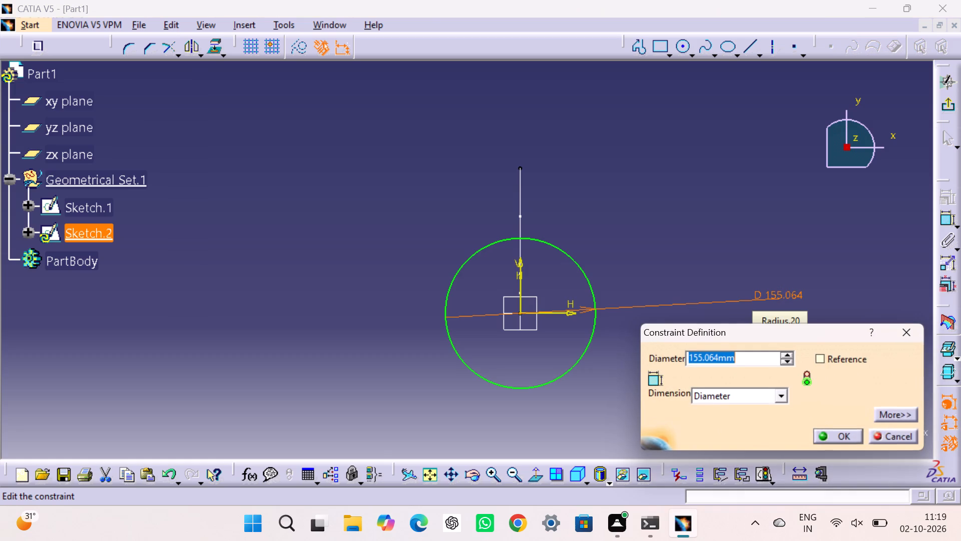
type("60")
key("Return")
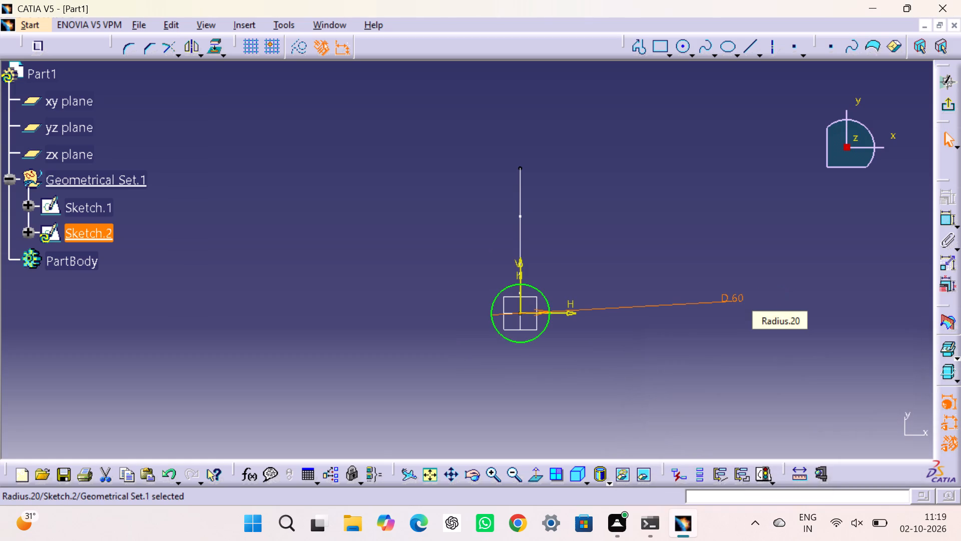
left_click(791, 254)
left_click(946, 111)
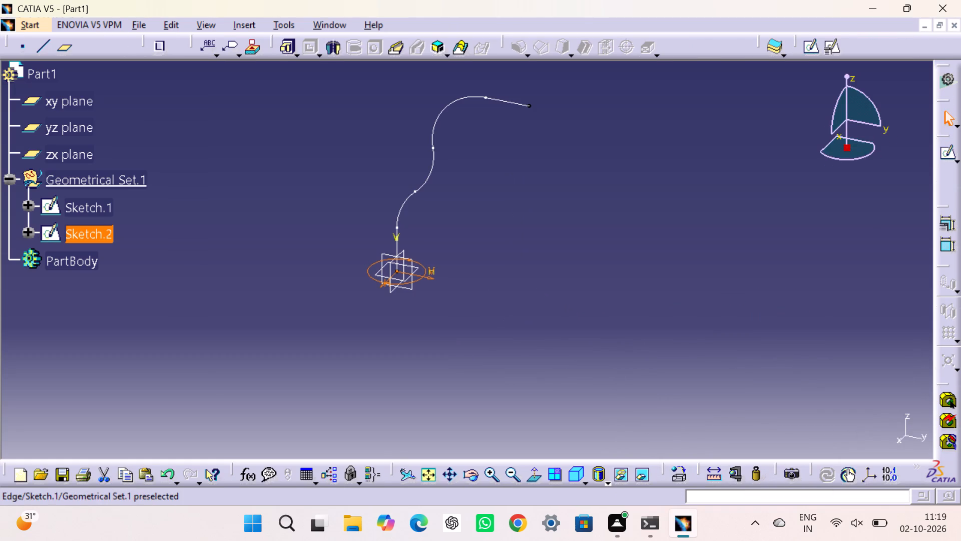
Create a Rib with the circle Sketch.2 as profile and the S-curve Sketch.1 as center curve, keeping the angle.
left_click(390, 49)
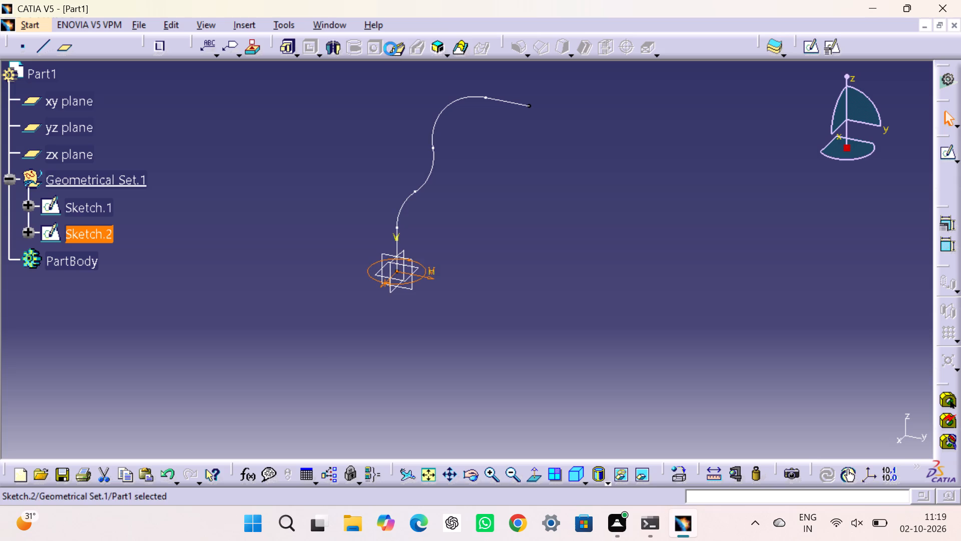
left_click(594, 292)
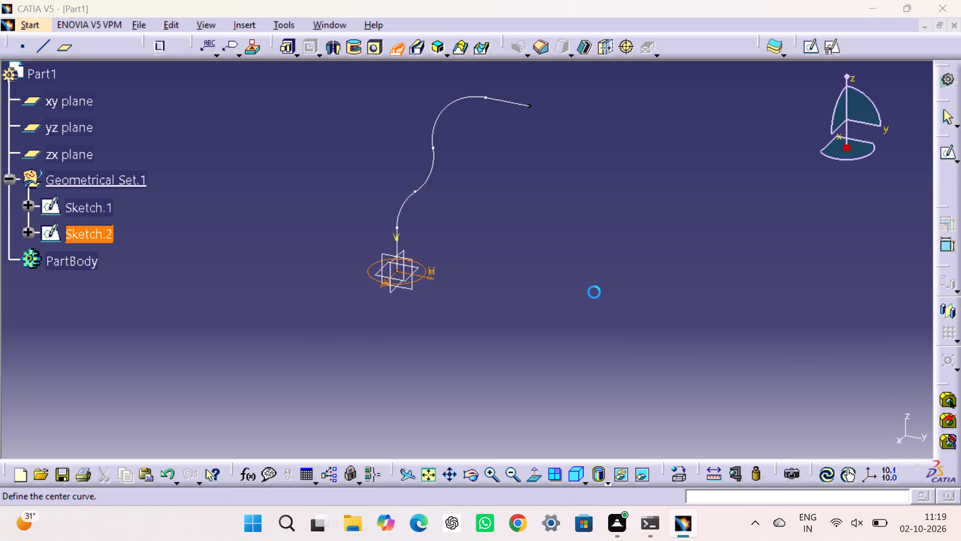
left_click(434, 161)
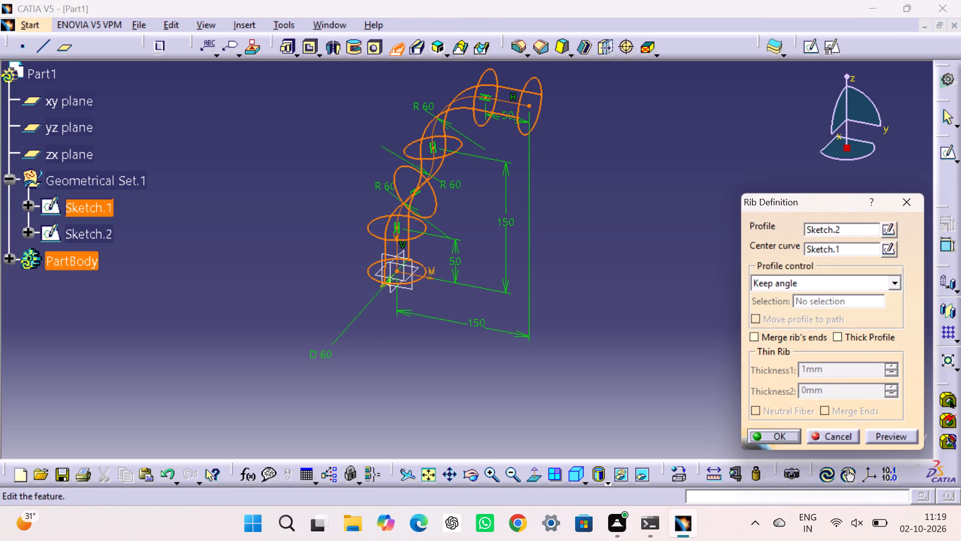
left_click(883, 430)
left_click(785, 433)
left_click(642, 361)
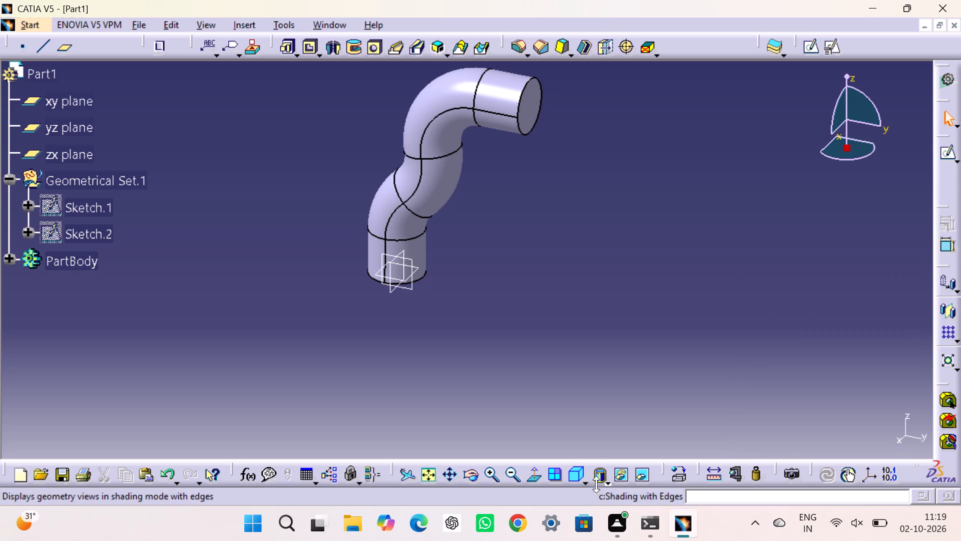
Detach the set of standard view commands and dock it in the upper command row beside the solid feature tools.
left_click(583, 484)
left_click_drag(589, 324, 715, 79)
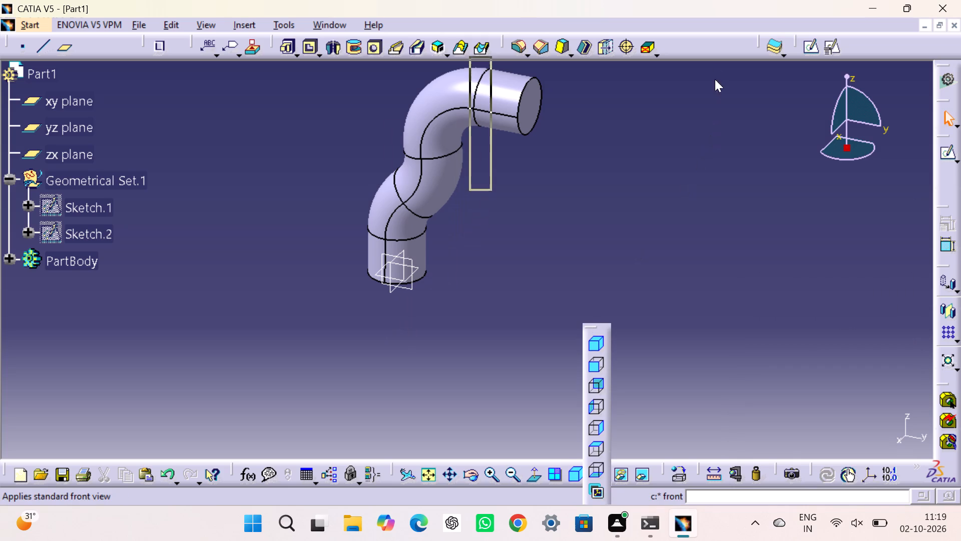
left_click_drag(715, 79, 712, 40)
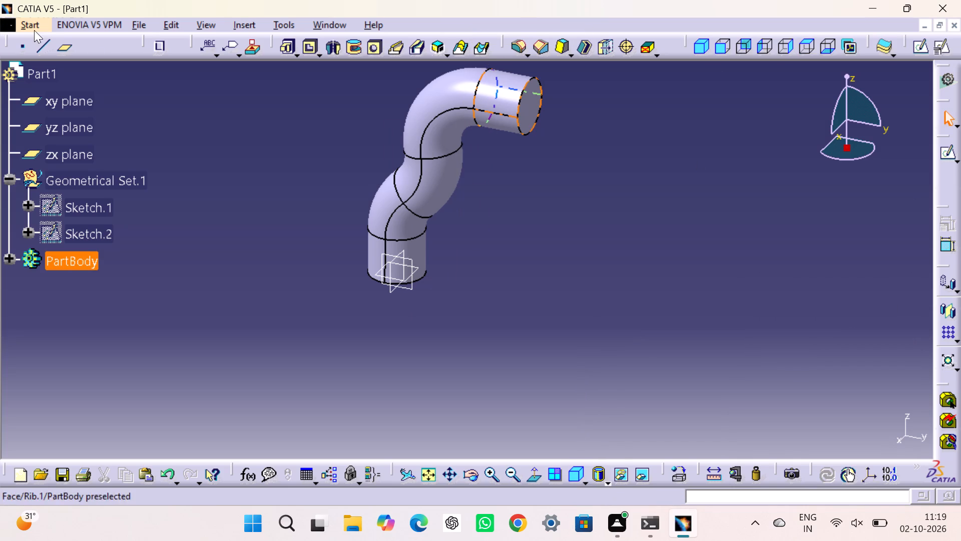
Move the macro Stop Recording control closer to the point, line and plane tools.
left_click_drag(142, 39, 127, 39)
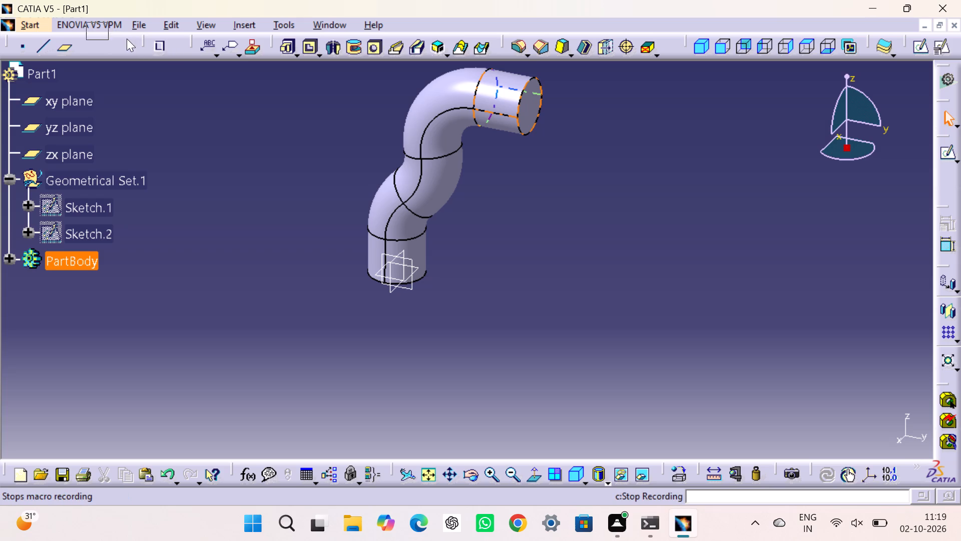
left_click_drag(127, 39, 93, 39)
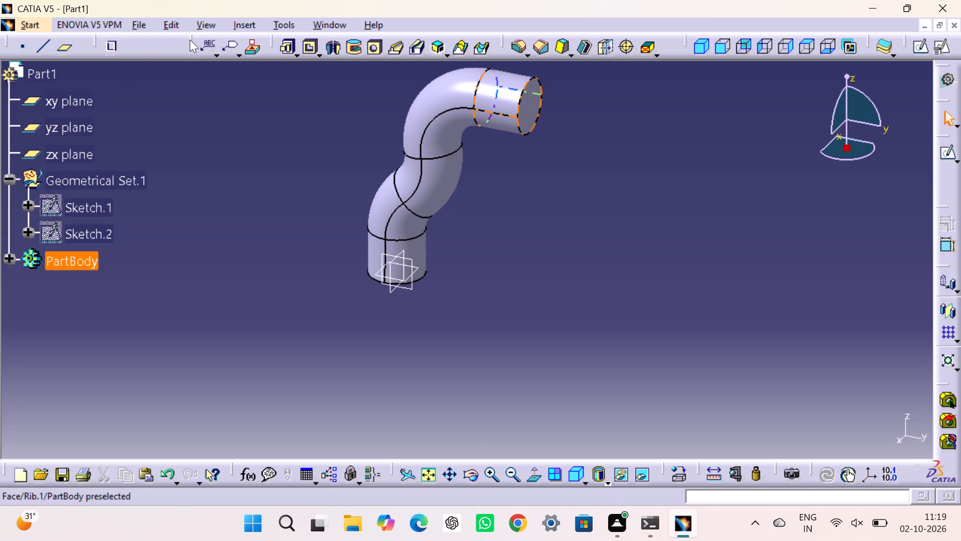
Close the gaps in the upper command row by shifting the annotation, solid feature, dress-up, standard view, surface-based and sketch tool groups closer together.
left_click_drag(191, 40, 139, 35)
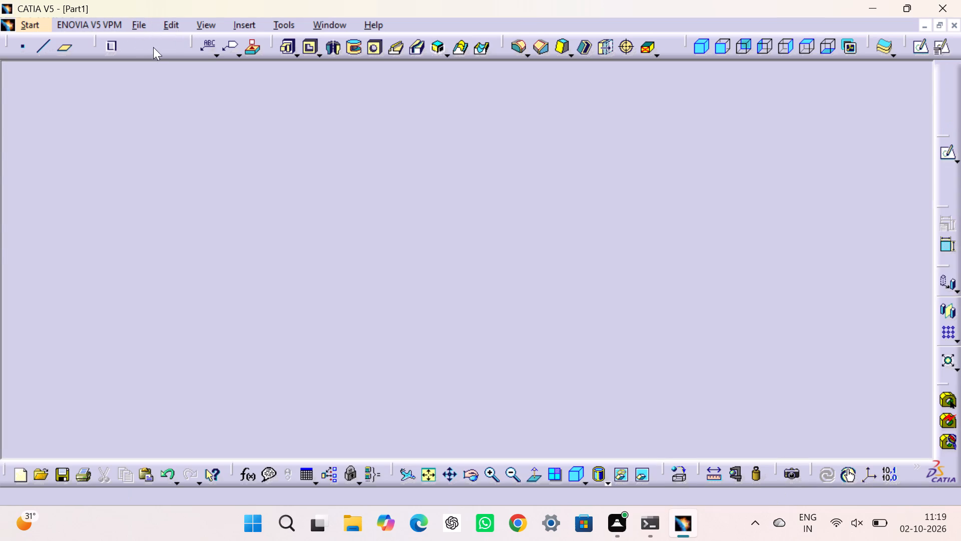
left_click_drag(271, 36, 235, 39)
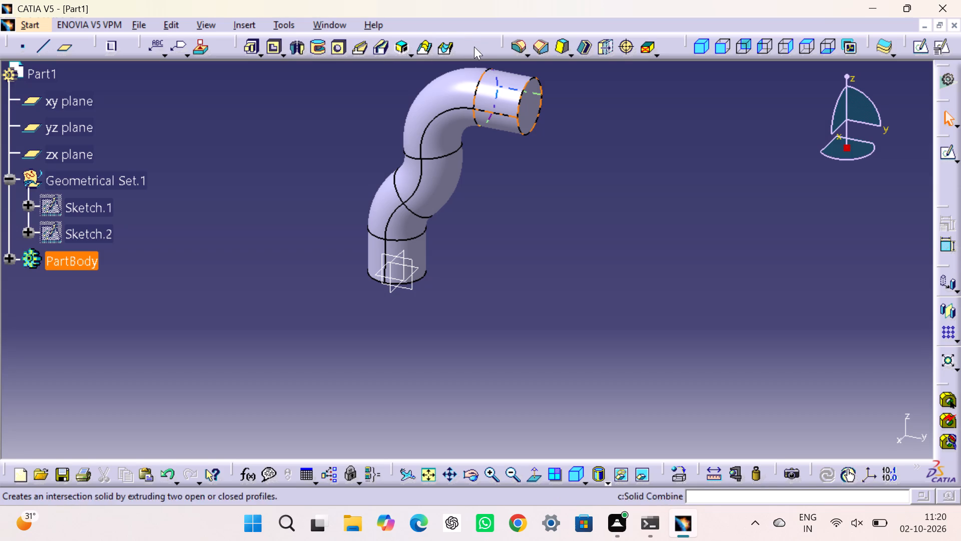
left_click_drag(502, 40, 498, 40)
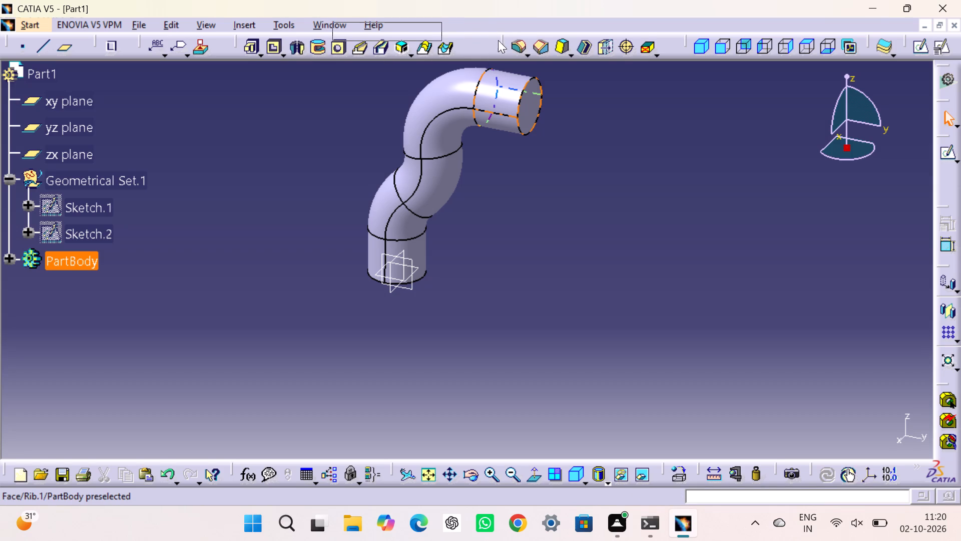
left_click_drag(498, 40, 470, 40)
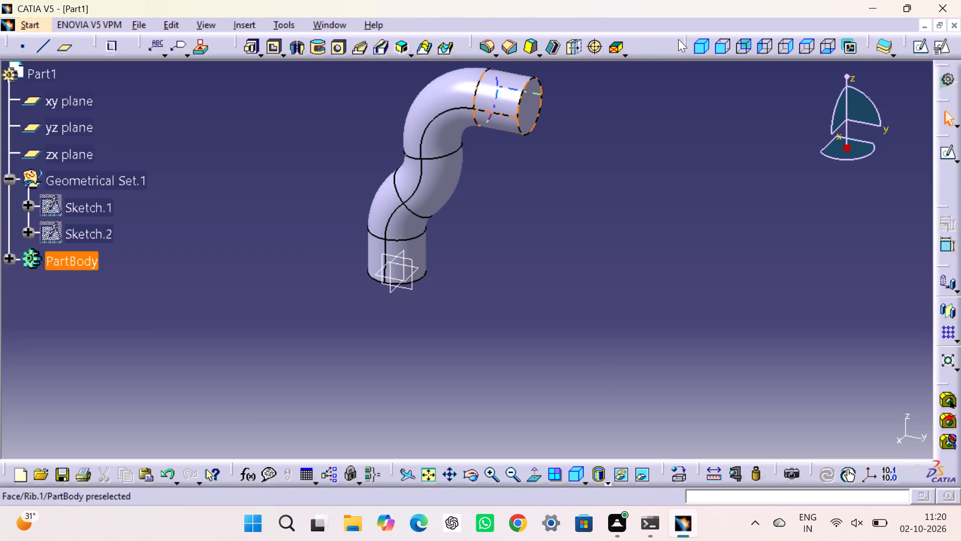
left_click_drag(684, 41, 656, 42)
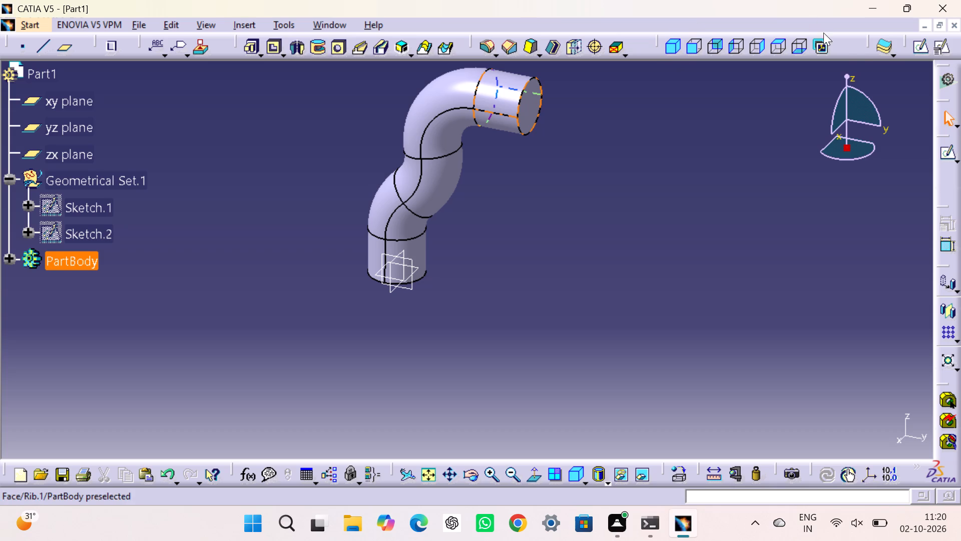
left_click_drag(866, 41, 845, 39)
left_click_drag(903, 41, 883, 40)
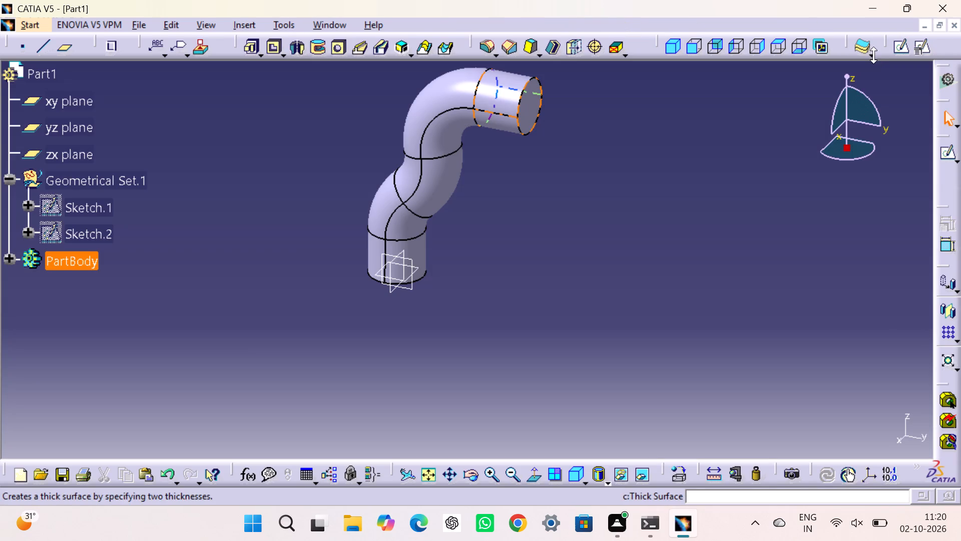
left_click(738, 246)
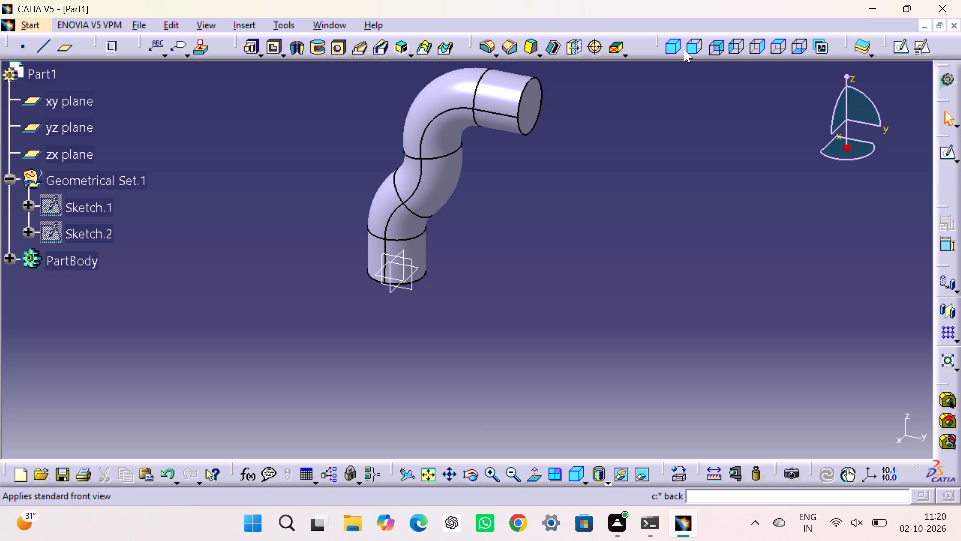
Examine the rib in the standard isometric, front, back, left, right, top and bottom views, then return to isometric.
left_click(676, 48)
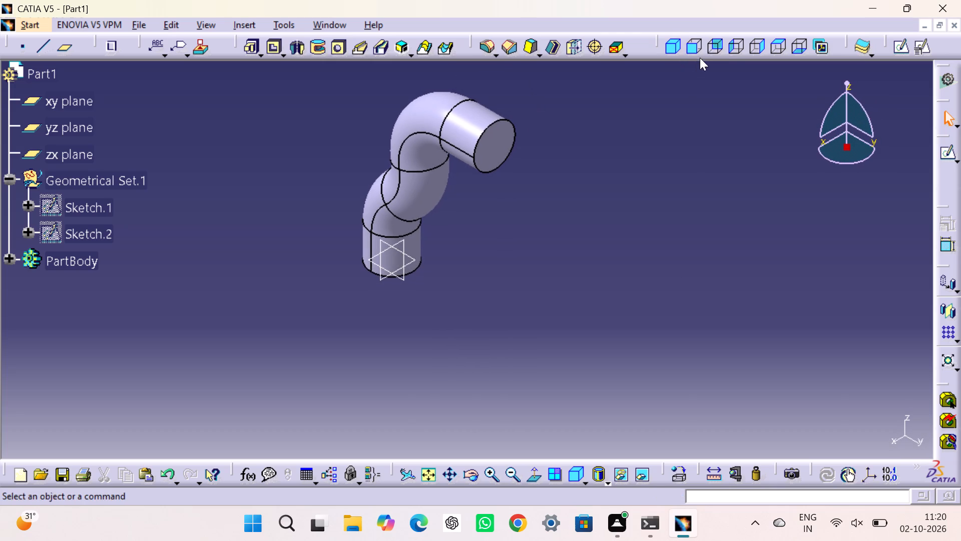
left_click(700, 49)
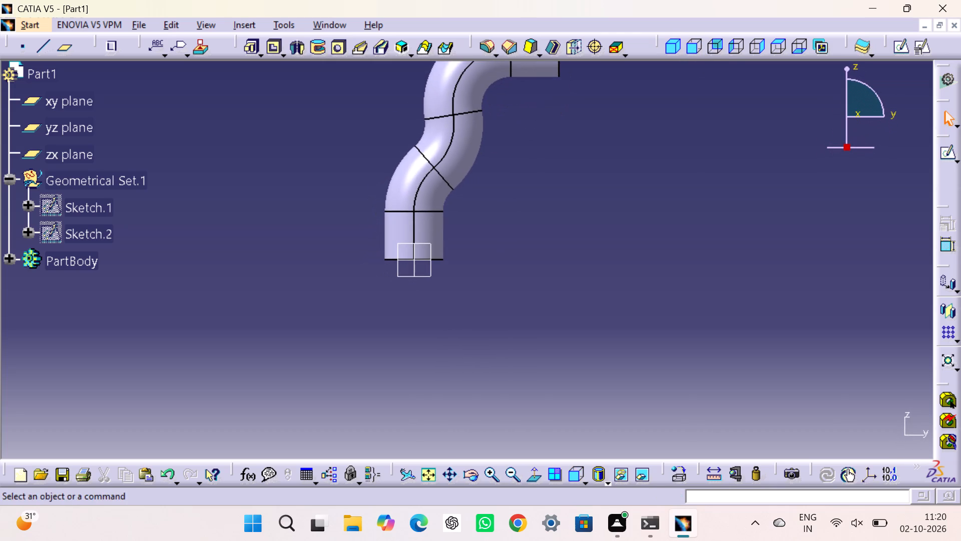
middle_click_drag(611, 226, 597, 305)
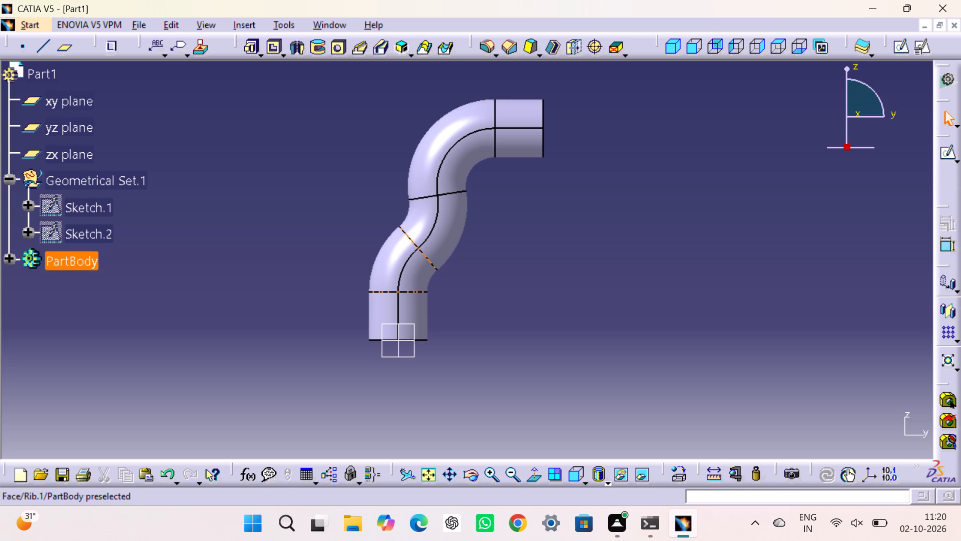
left_click(722, 48)
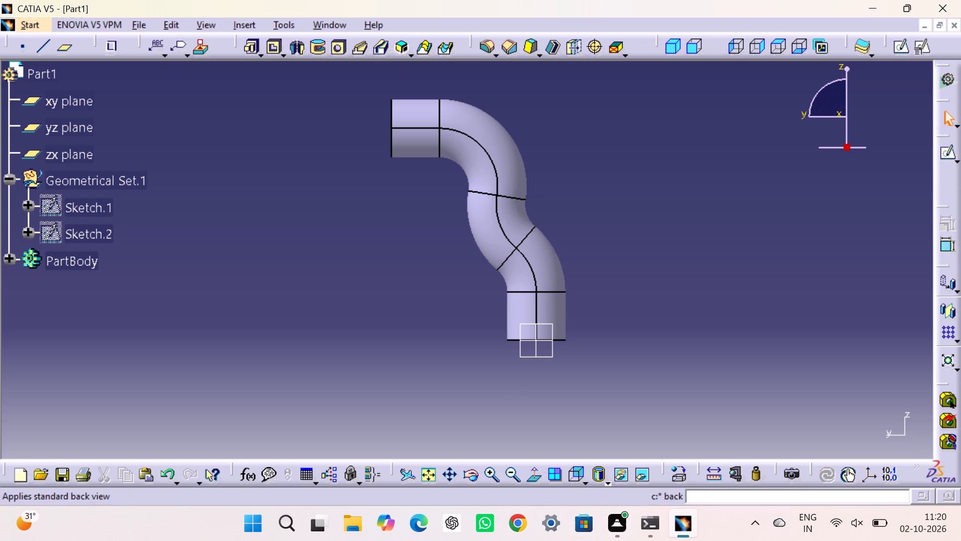
left_click(733, 49)
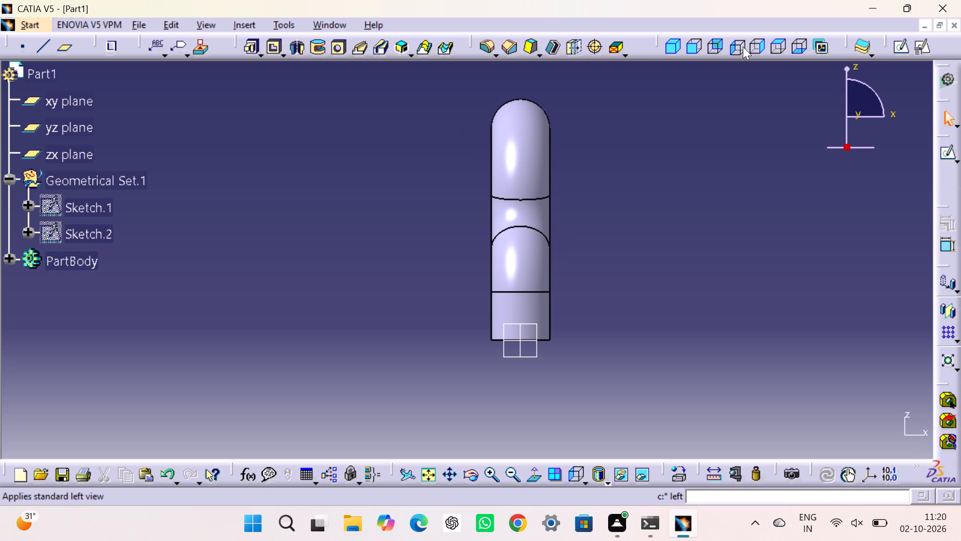
left_click(743, 47)
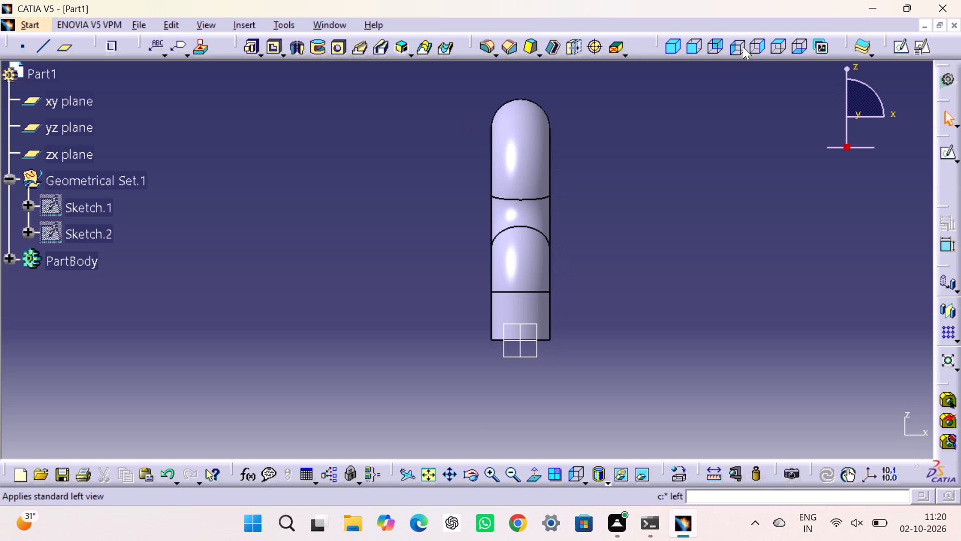
left_click(743, 47)
left_click(752, 50)
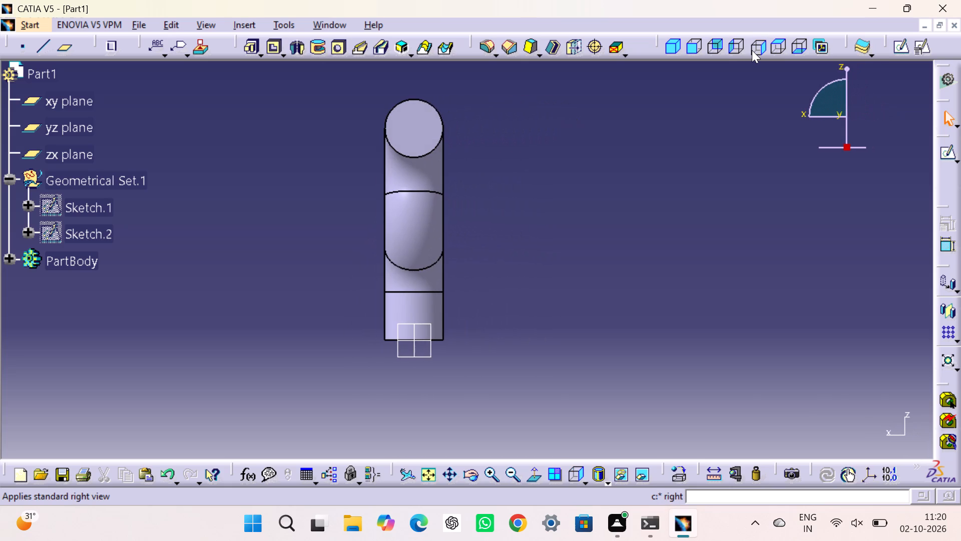
left_click(774, 50)
left_click(795, 43)
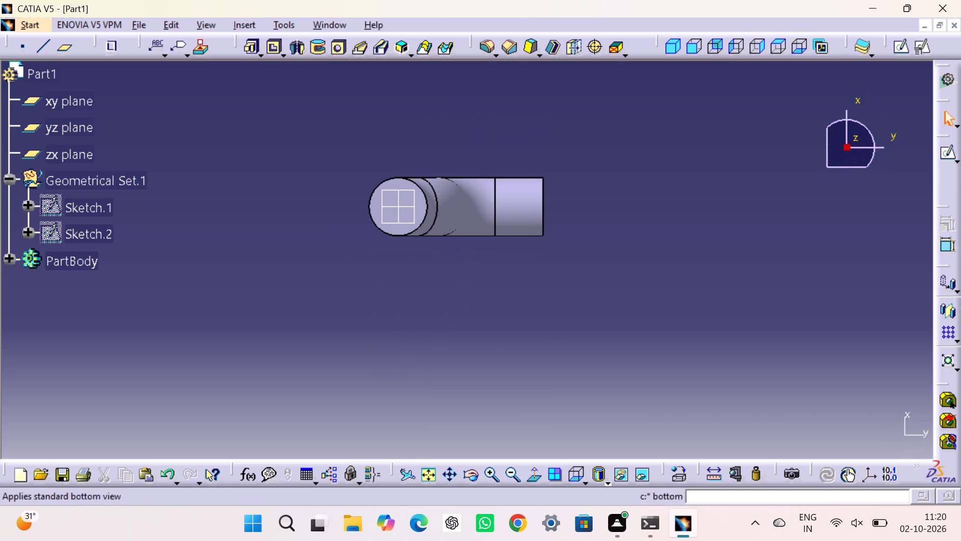
left_click(800, 49)
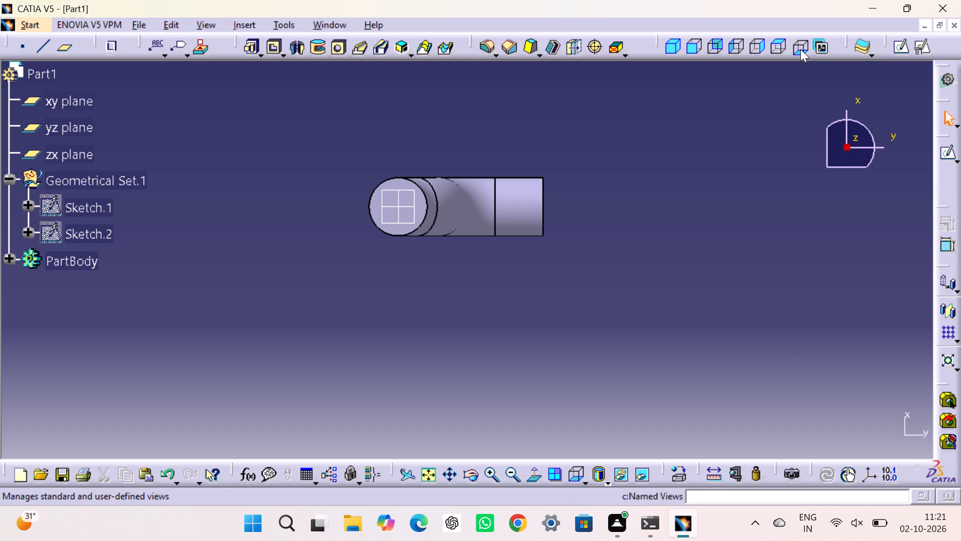
left_click(676, 45)
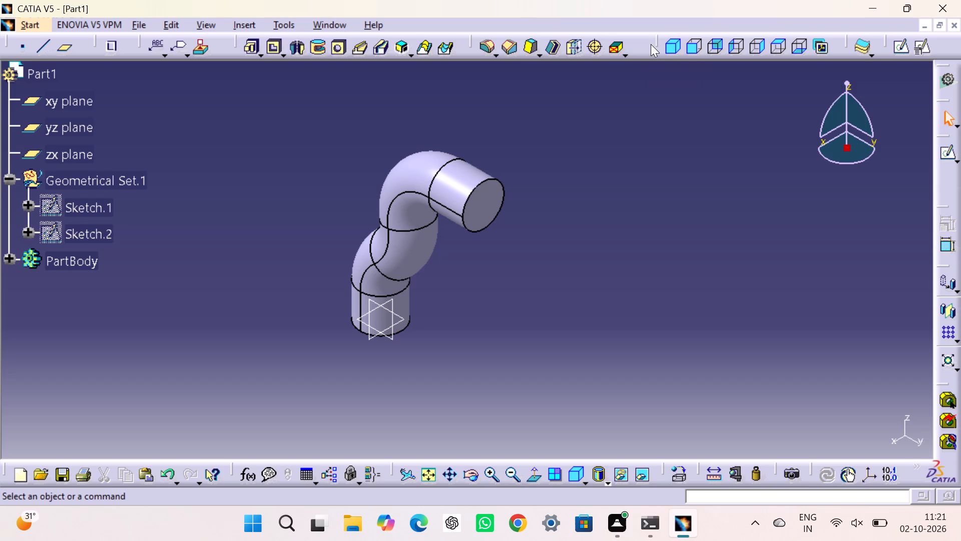
Hide the xy, yz and zx reference planes.
double_click(587, 382)
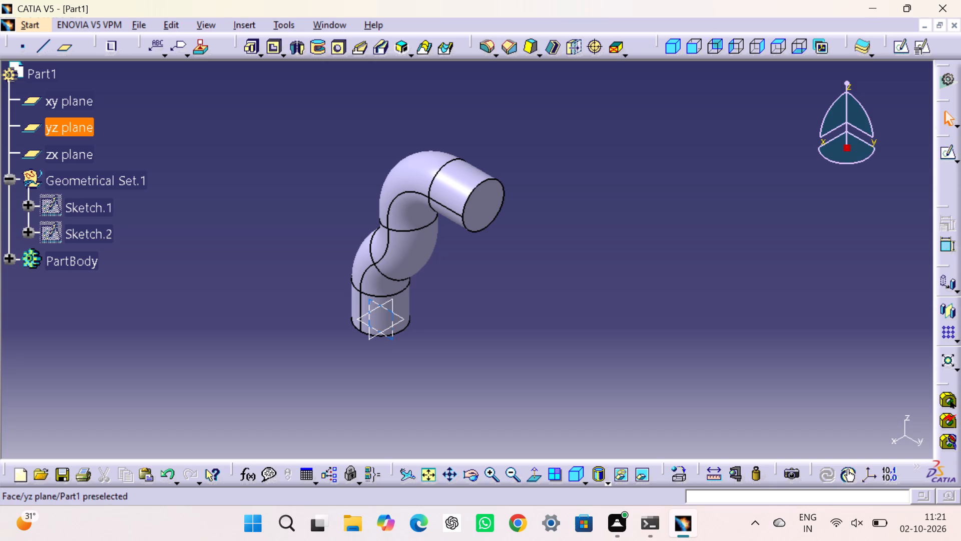
left_click(390, 339)
left_click(400, 321, "ctrl")
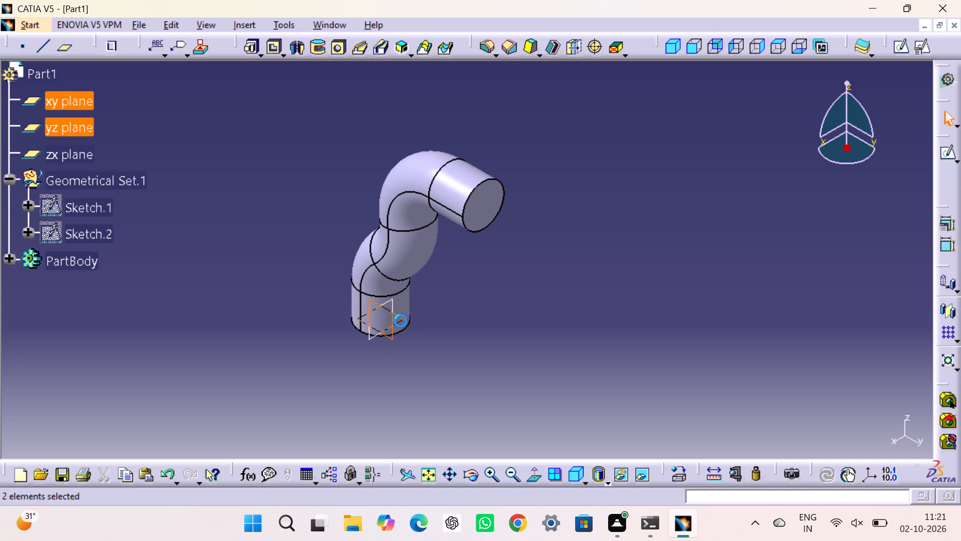
left_click(390, 303, "ctrl")
right_click(390, 303, "ctrl")
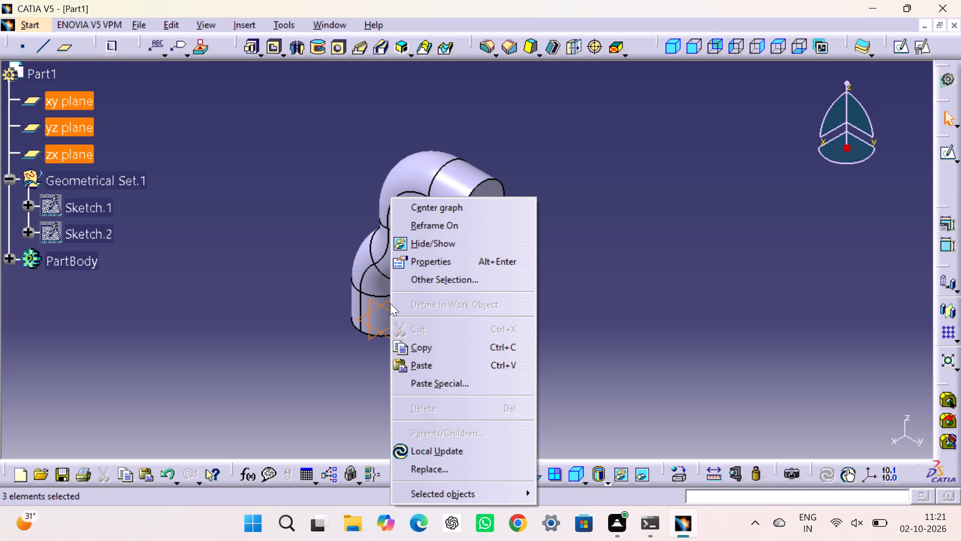
left_click(479, 242)
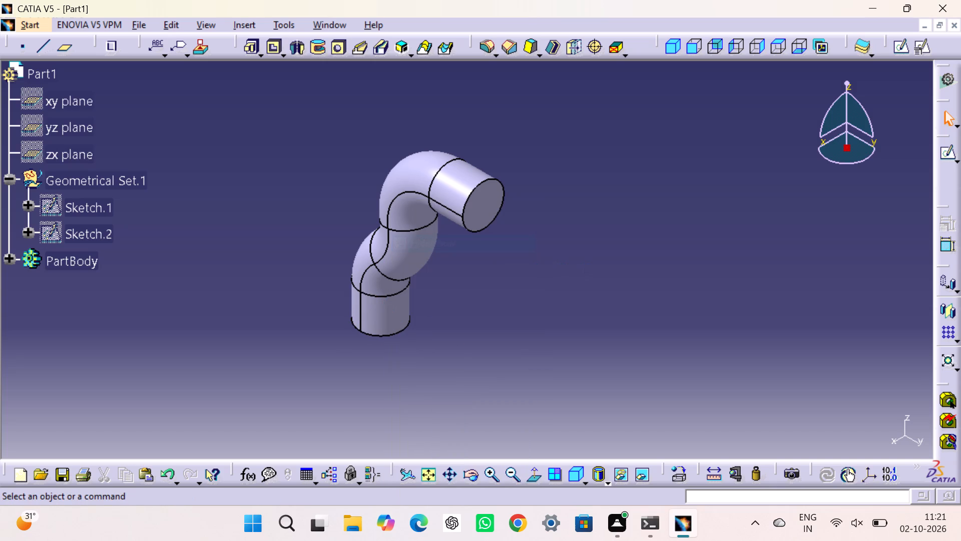
left_click(605, 269)
Open a sketch on the rib's upper circular end face and draw a larger circle concentric with that face.
left_click(485, 211)
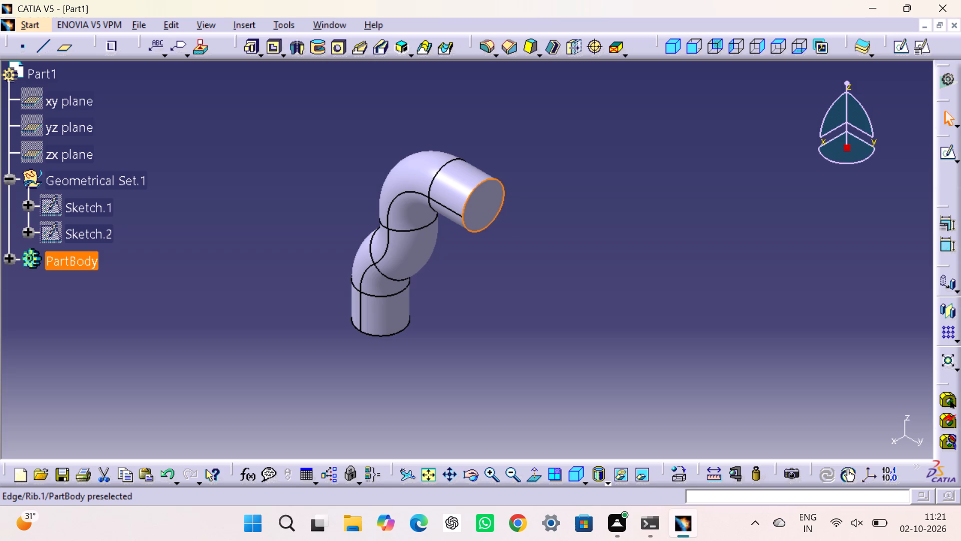
left_click(898, 50)
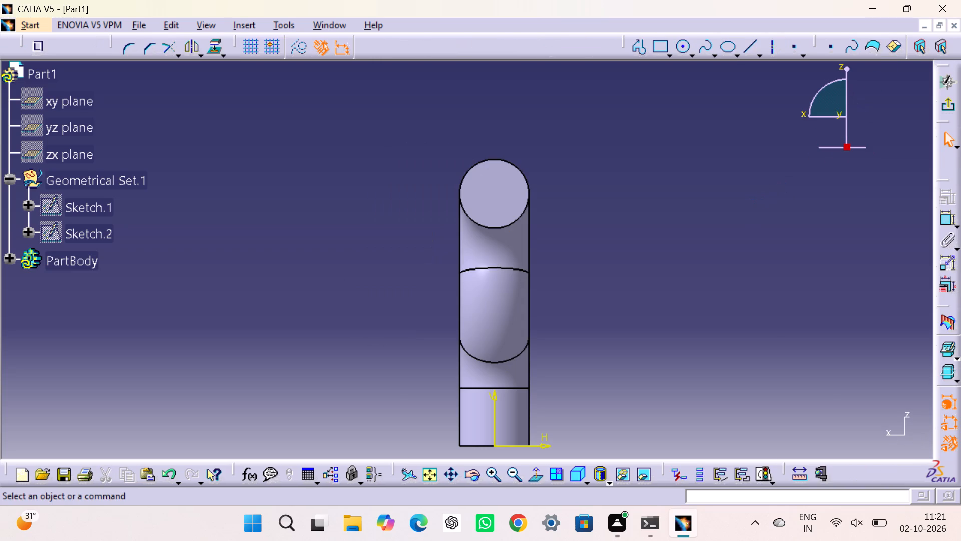
left_click(681, 48)
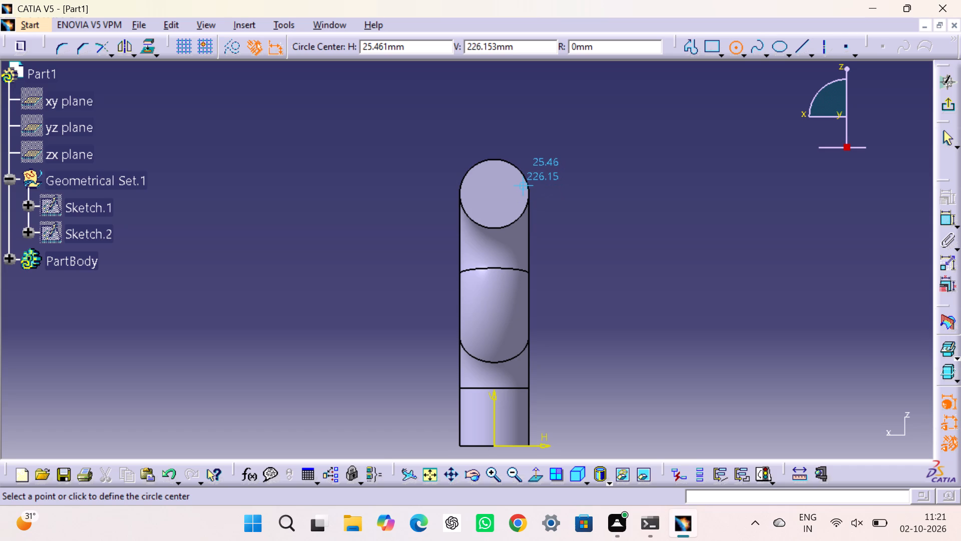
left_click(495, 192)
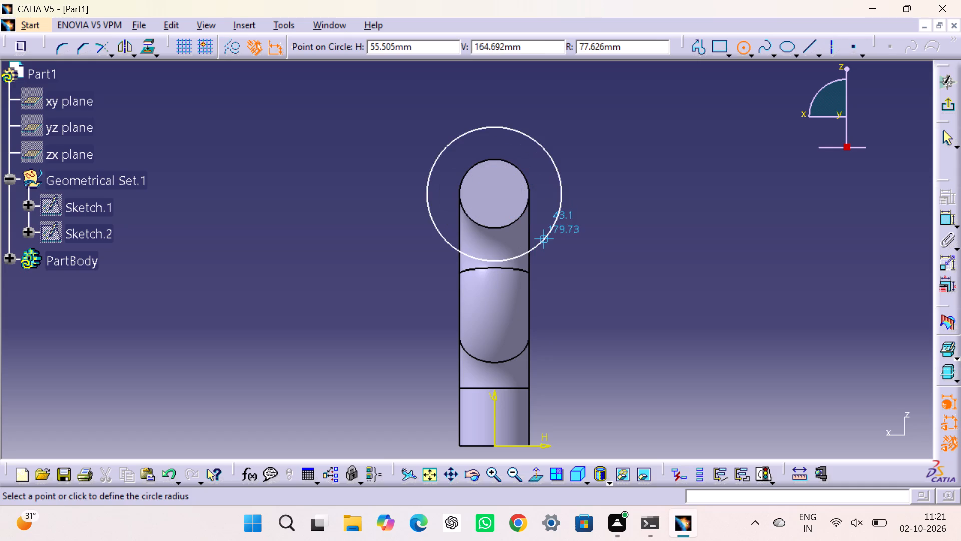
left_click(565, 263)
left_click(673, 245)
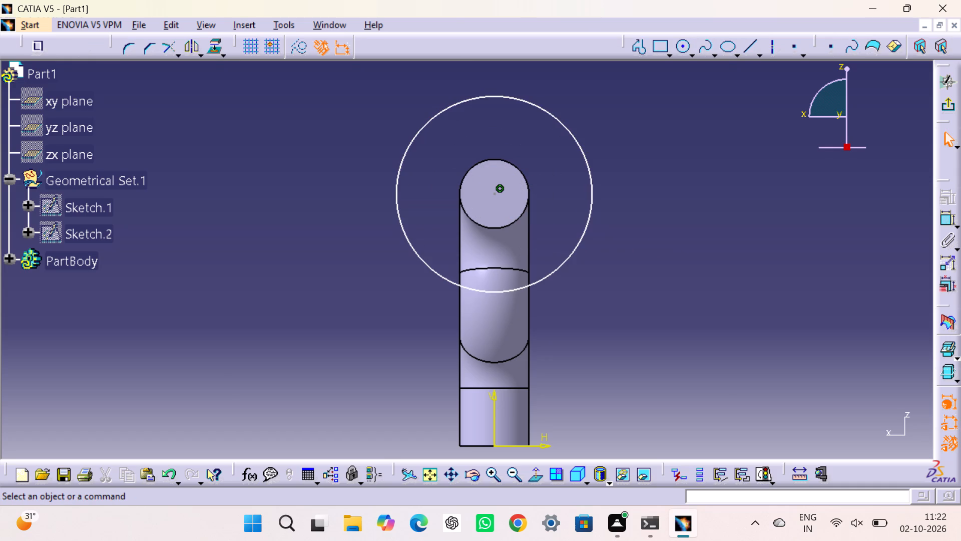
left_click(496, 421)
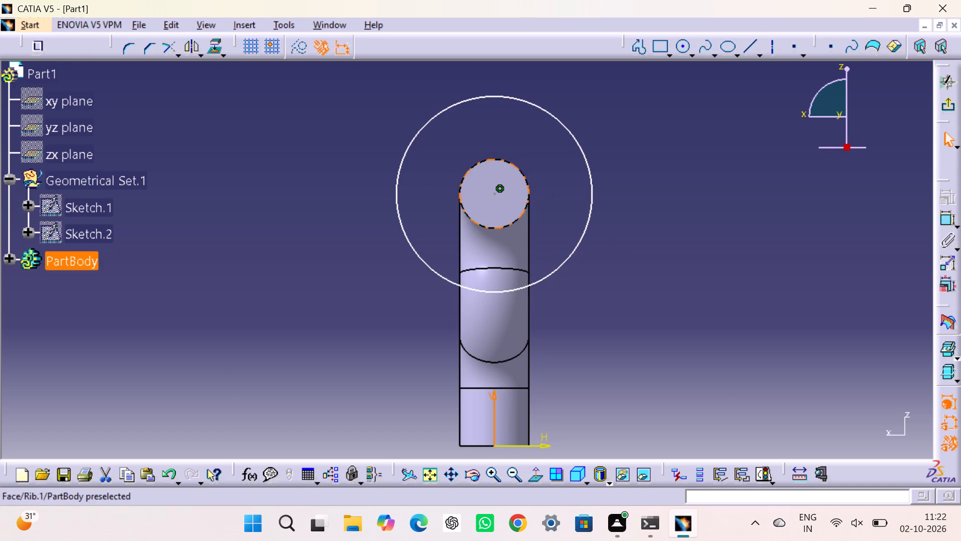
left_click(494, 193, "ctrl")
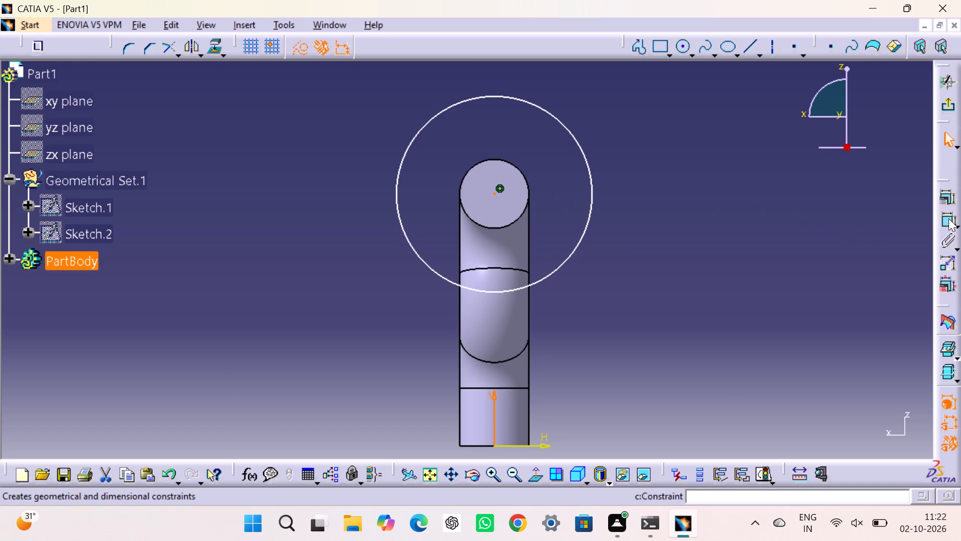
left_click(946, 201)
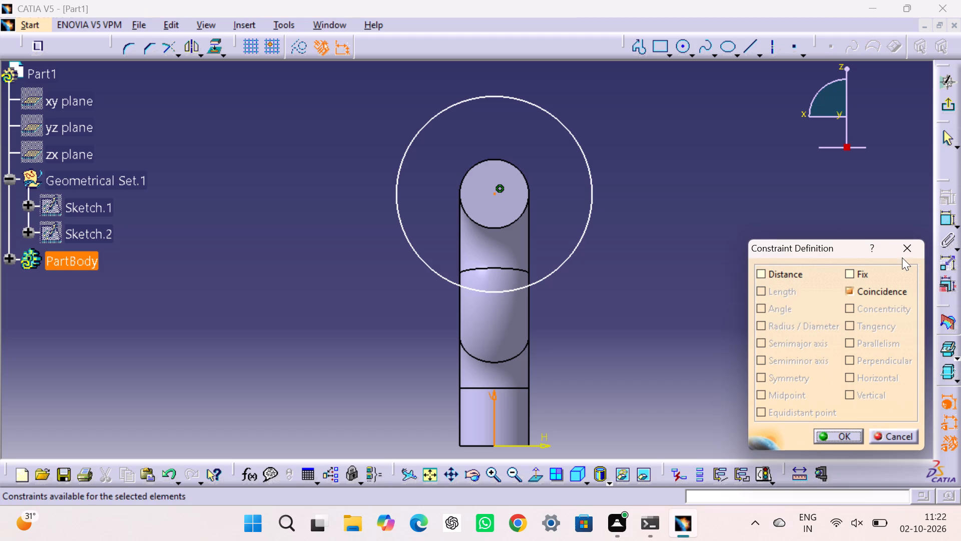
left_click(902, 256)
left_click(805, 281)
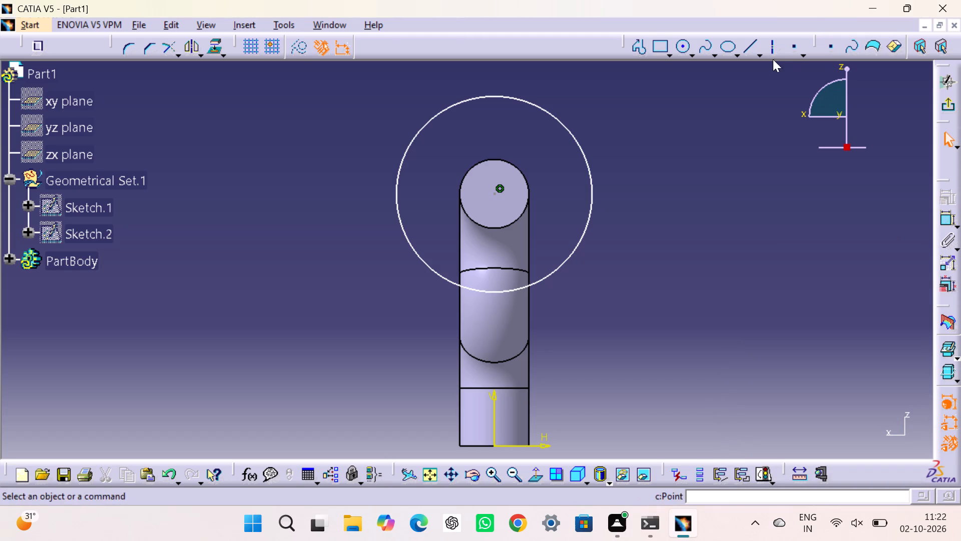
Draw a vertical sketch axis from the sketch origin up to the top of the large circle.
left_click(777, 46)
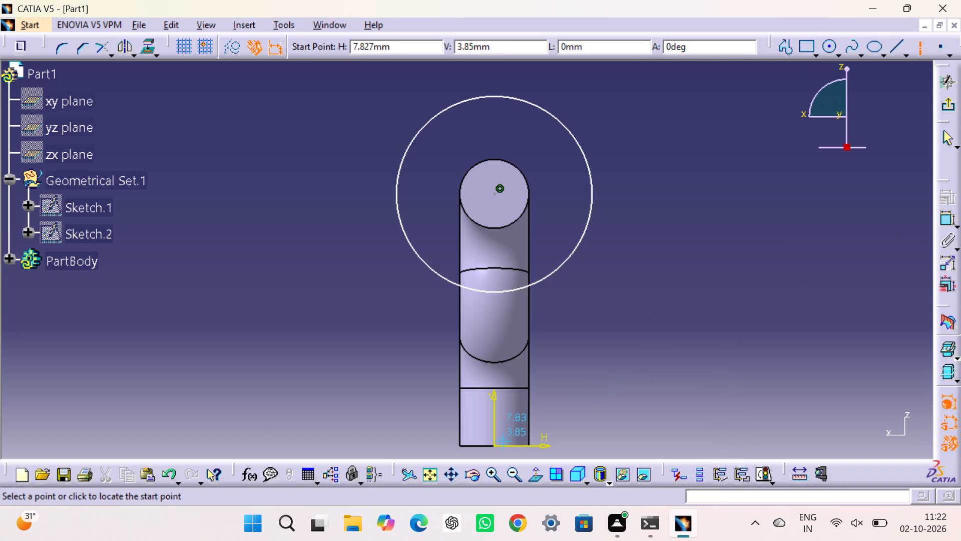
left_click(495, 445)
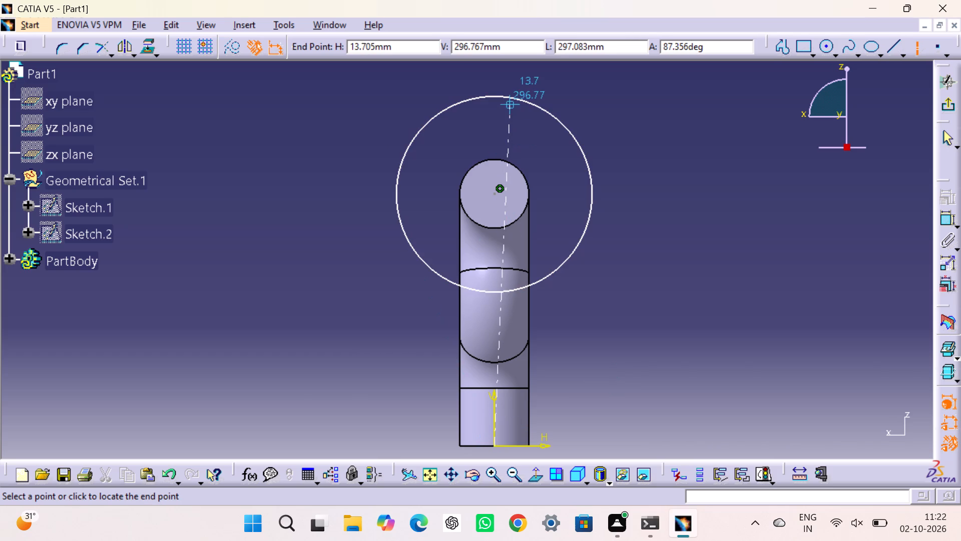
left_click(497, 99)
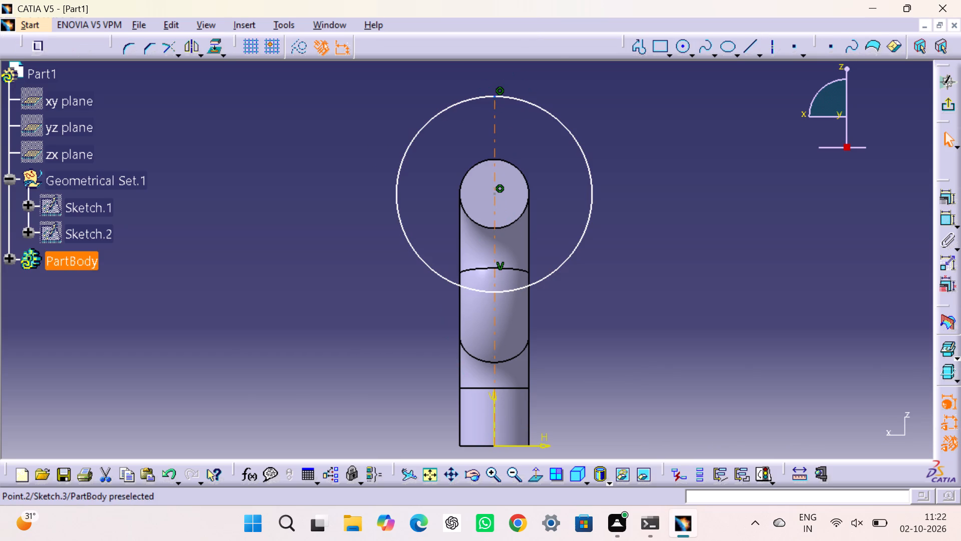
Adjust the large circle's size by moving the top endpoint of the vertical axis up and then slightly below its original position.
left_click(745, 125)
left_click(722, 204)
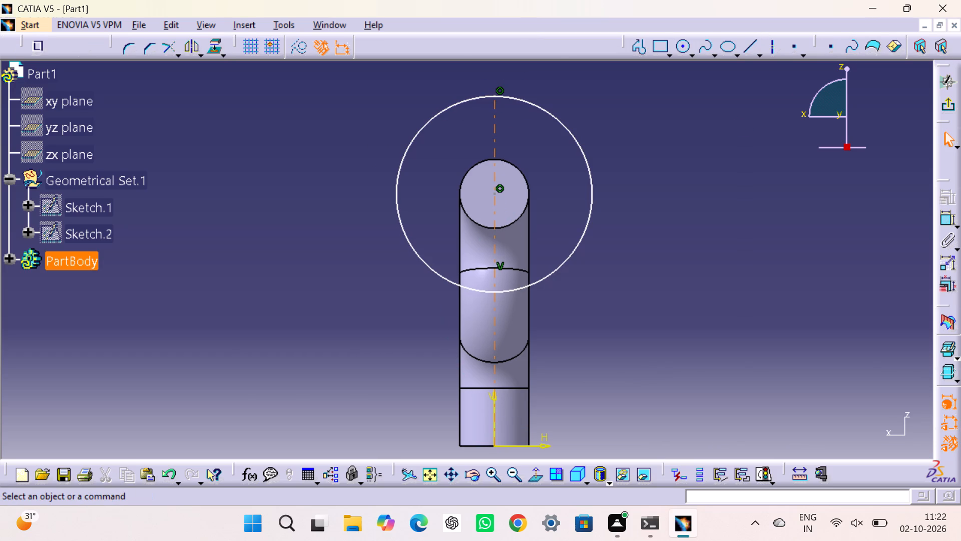
left_click_drag(495, 96, 495, 89)
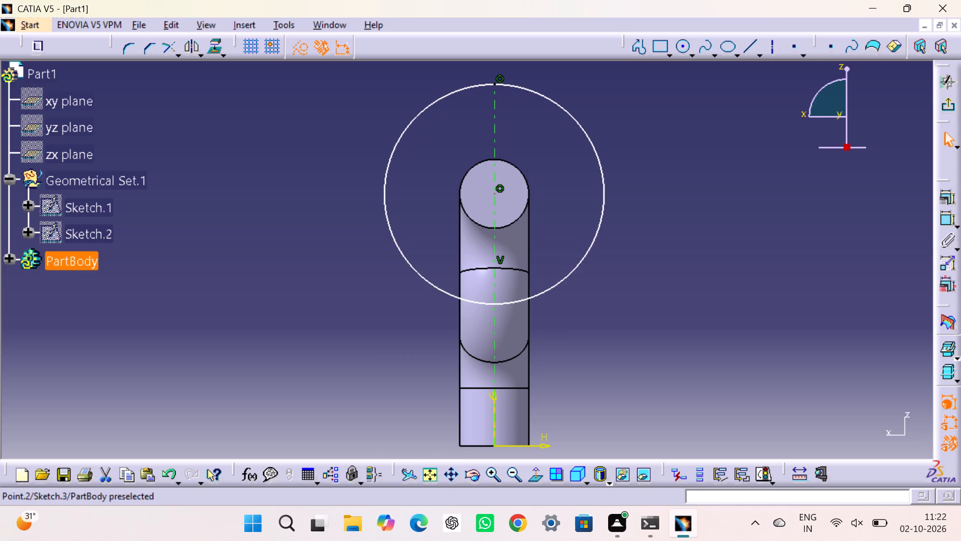
left_click_drag(495, 89, 495, 102)
left_click(592, 113)
left_click(663, 186)
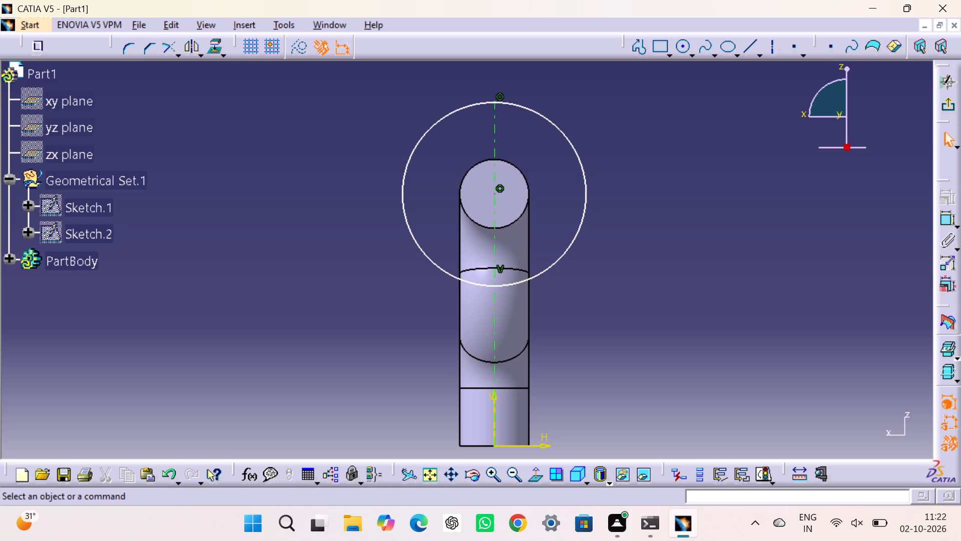
Delete the large circle from the sketch, keeping the vertical axis.
left_click(584, 195)
key("Delete")
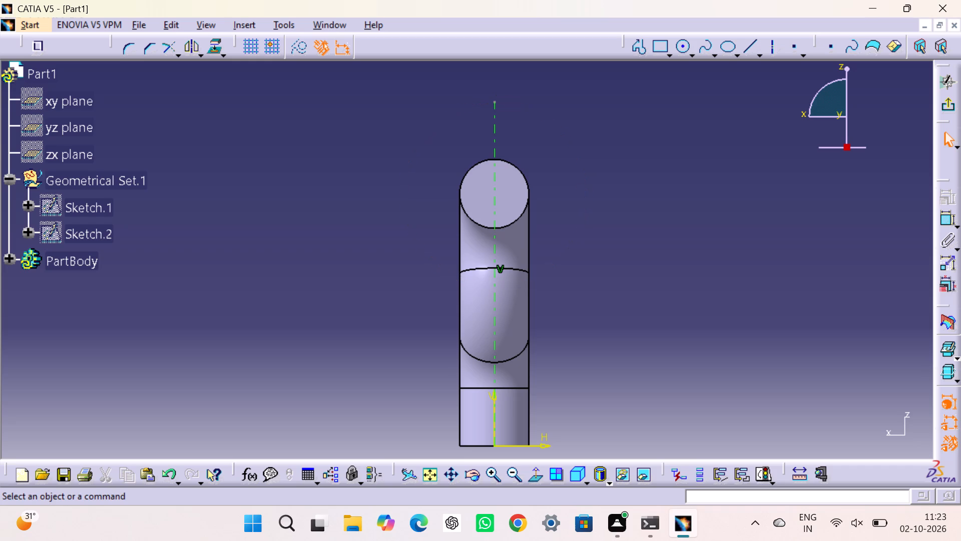
left_click(606, 174)
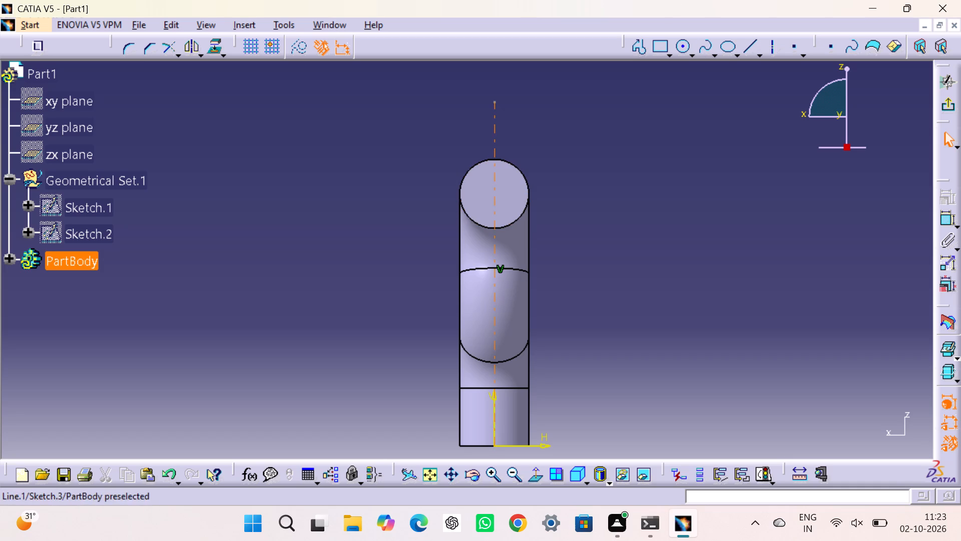
Sketch a closed rounded-triangle Profile around the rib's end face, with a horizontal base about 137 mm long and an arc at each corner.
left_click(640, 51)
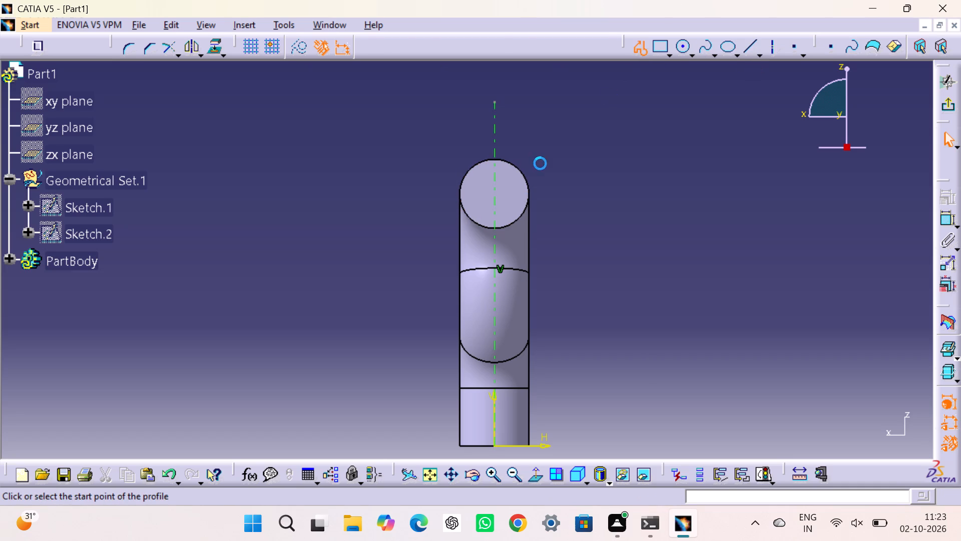
left_click(421, 255)
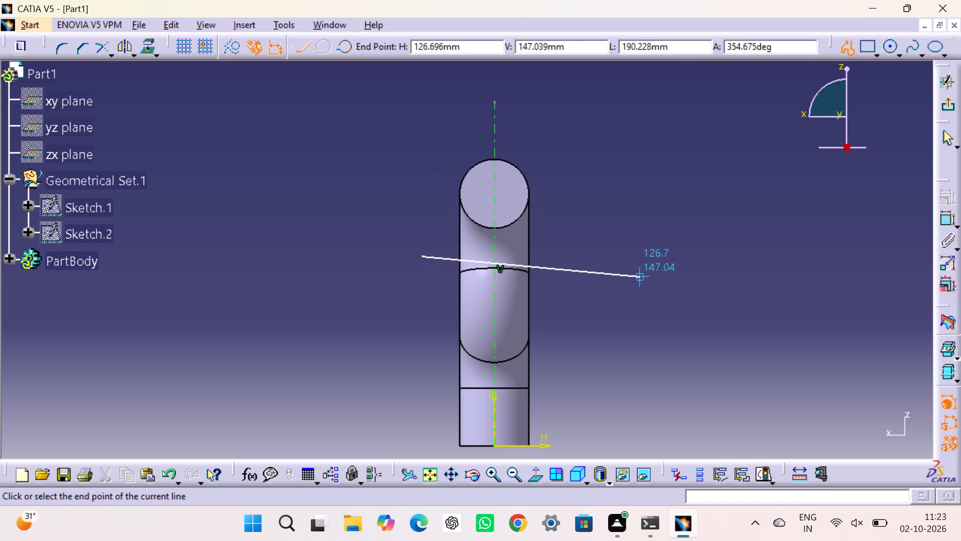
left_click(579, 254)
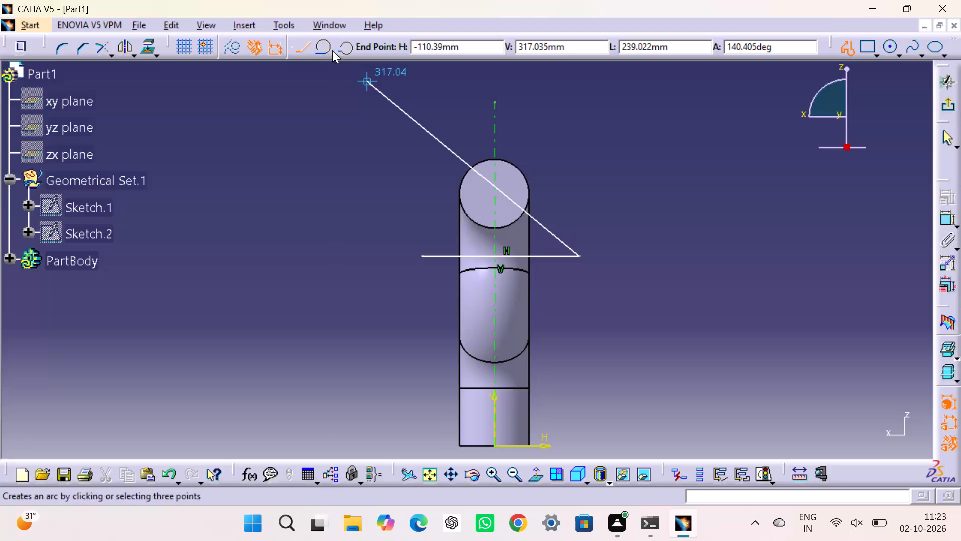
left_click(325, 47)
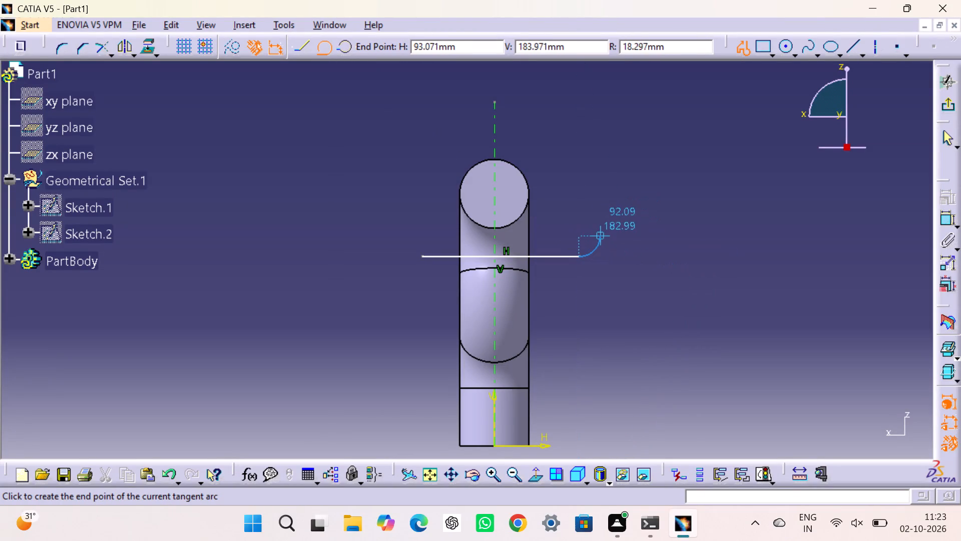
left_click(598, 227)
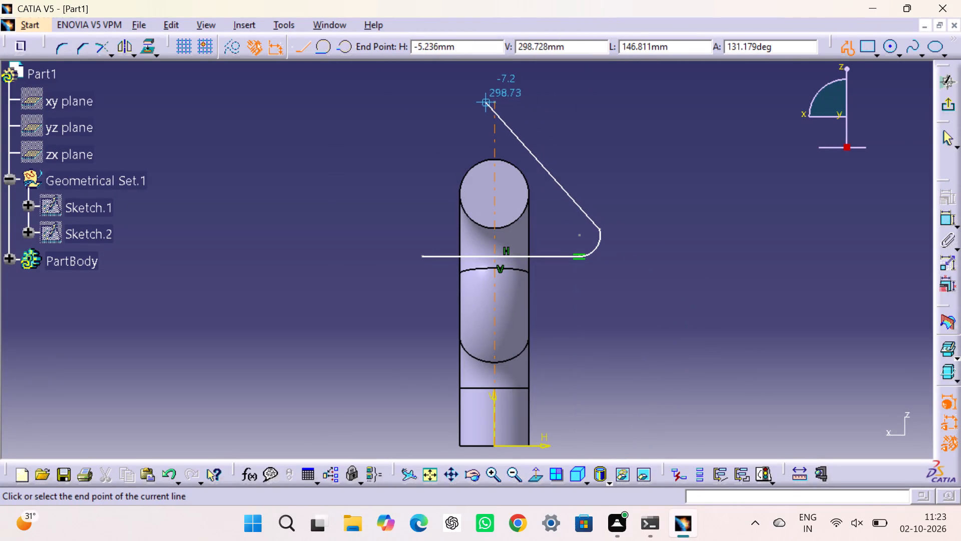
left_click(522, 111)
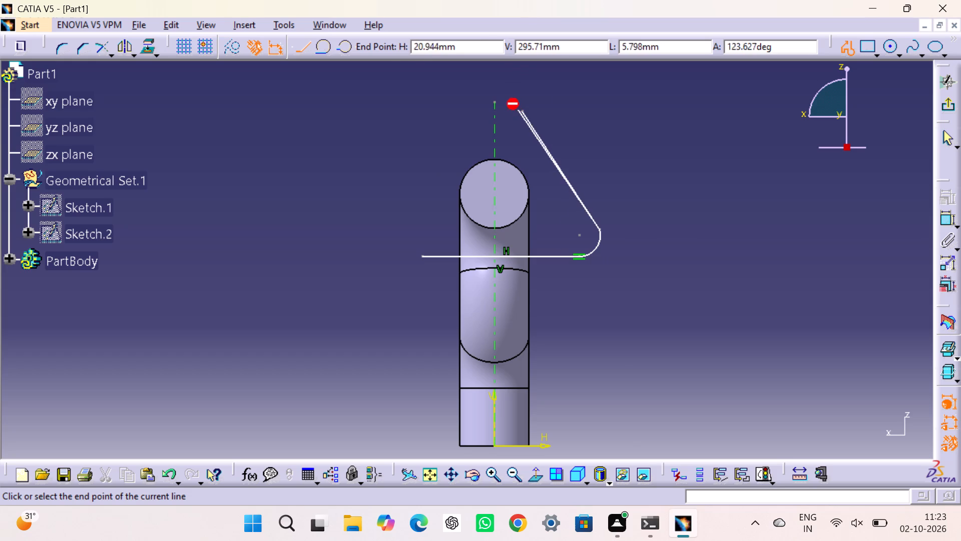
left_click(322, 46)
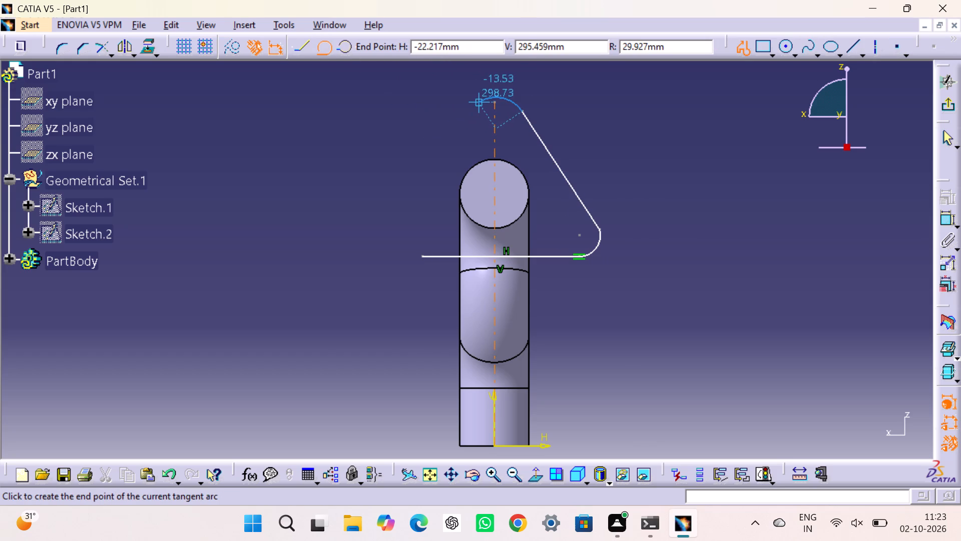
left_click(467, 108)
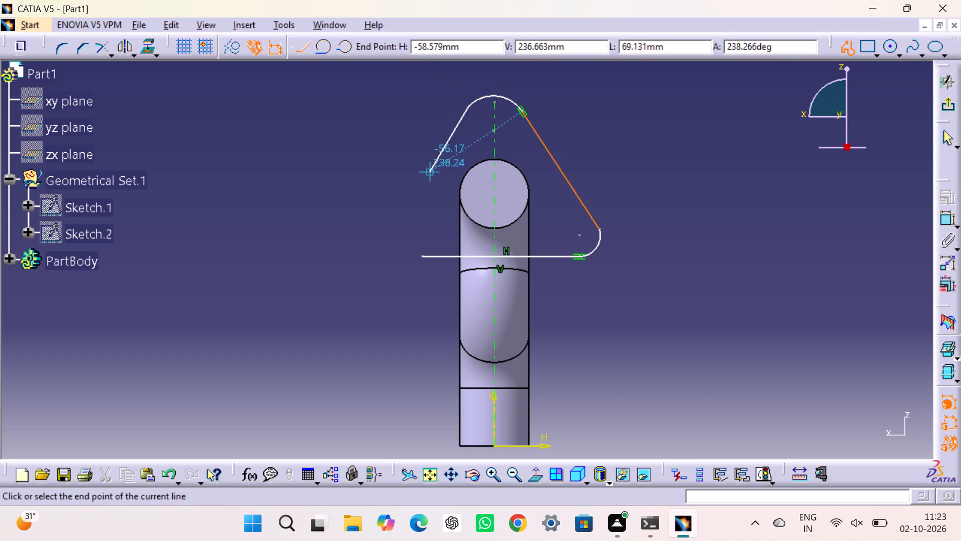
left_click(421, 227)
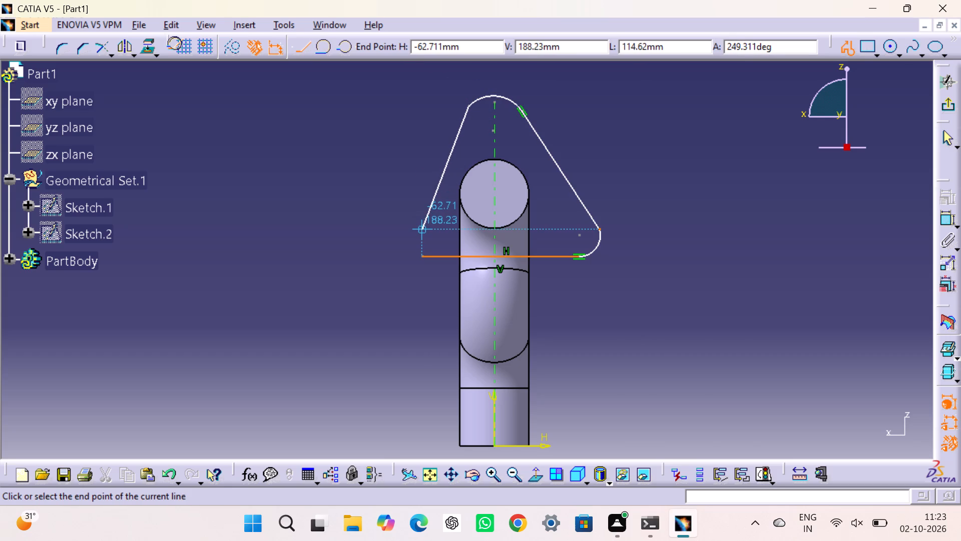
left_click(315, 49)
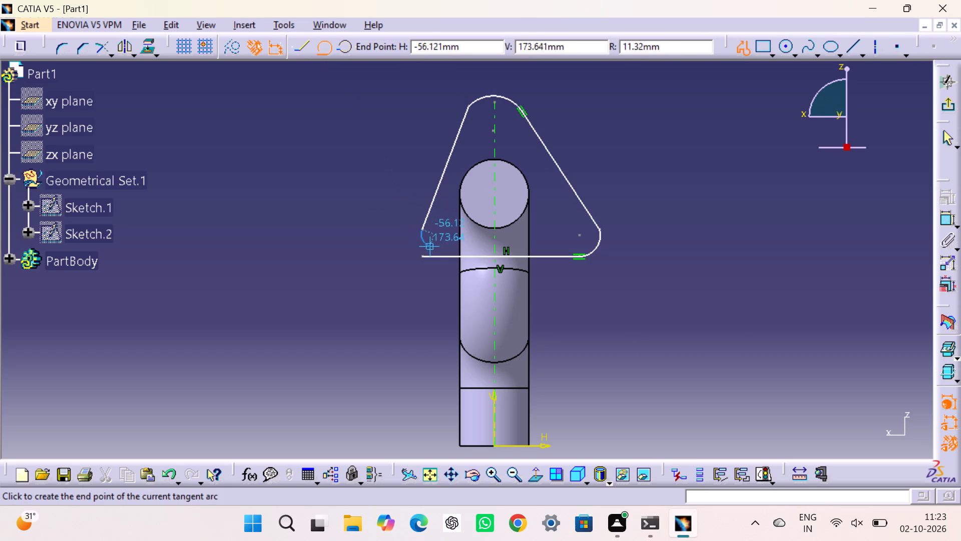
left_click(421, 257)
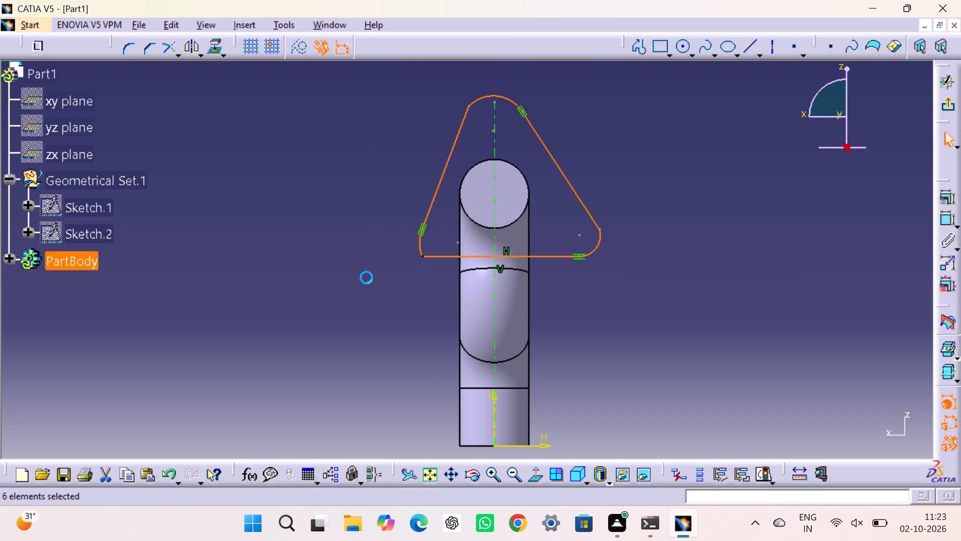
left_click(355, 273)
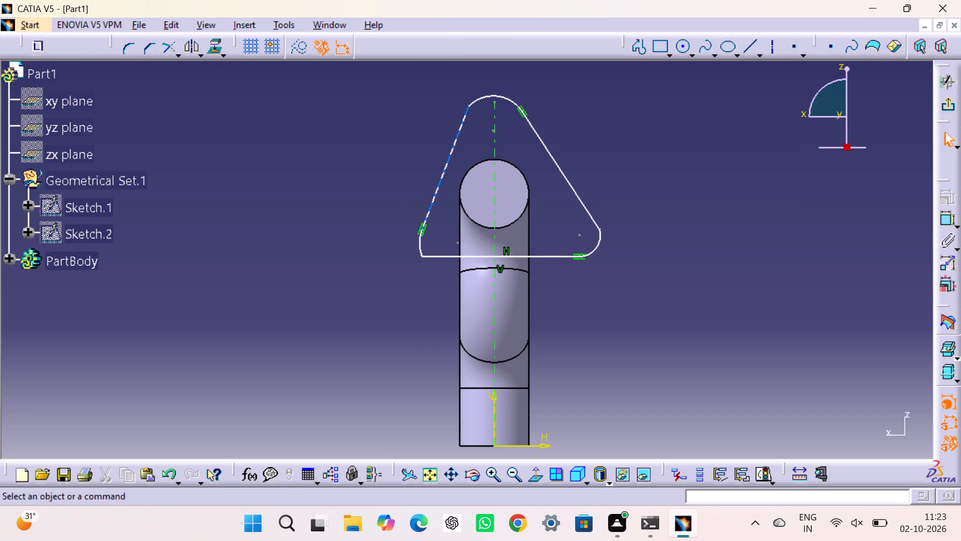
Constrain the triangle's two slanted sides as symmetric about the vertical axis.
double_click(945, 212)
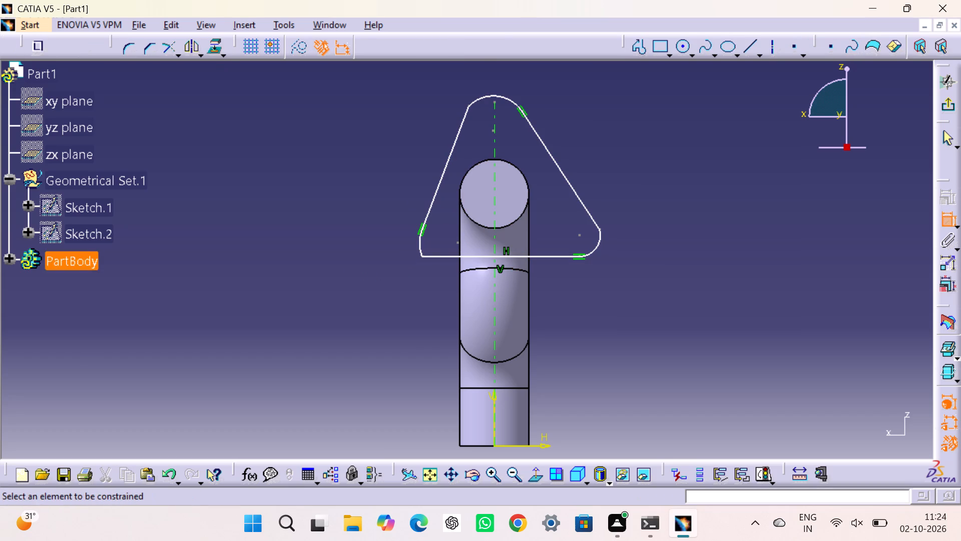
left_click(445, 177)
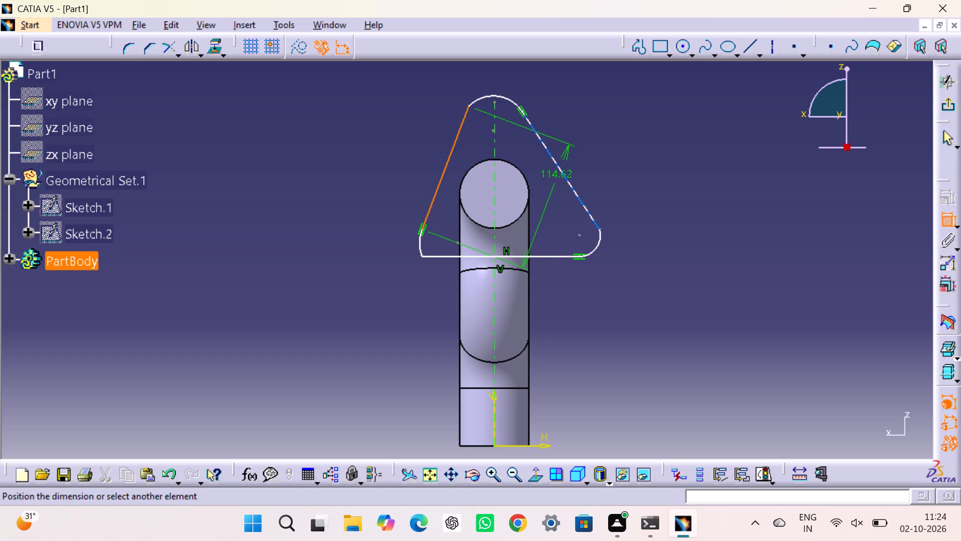
left_click(567, 178)
right_click(615, 126)
left_click(651, 250)
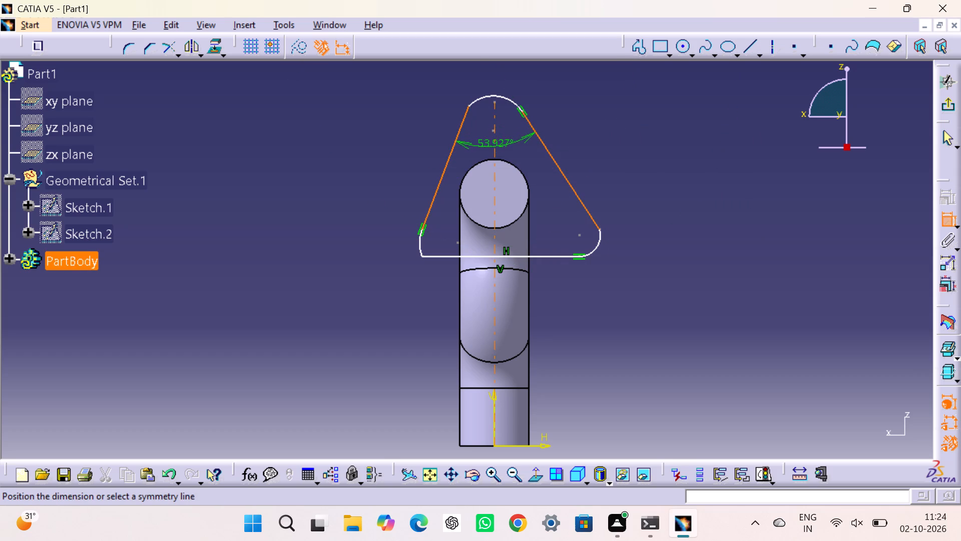
left_click(496, 146)
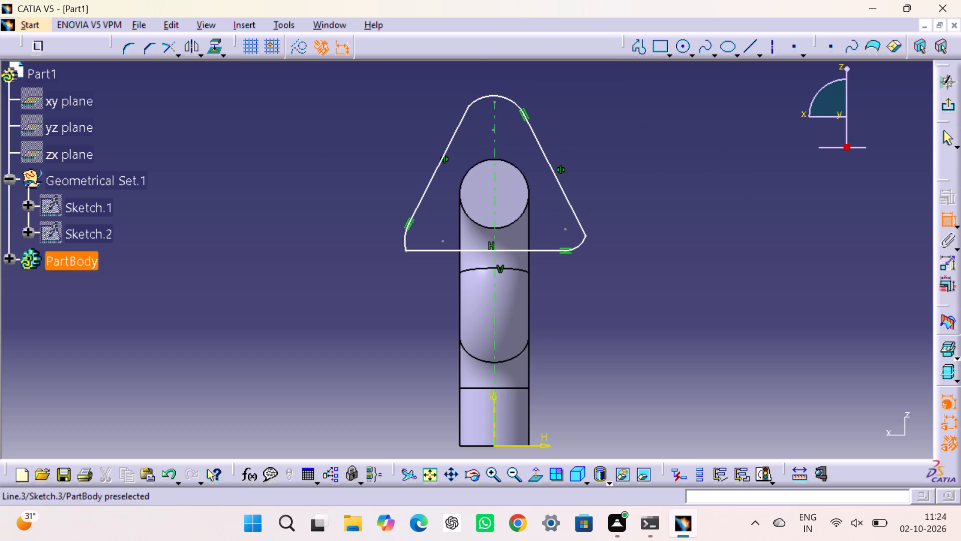
Apply tangency between the right side and lower-right arc, the left side and top arc, and the base line and lower-left arc.
left_click(577, 217)
left_click(577, 244)
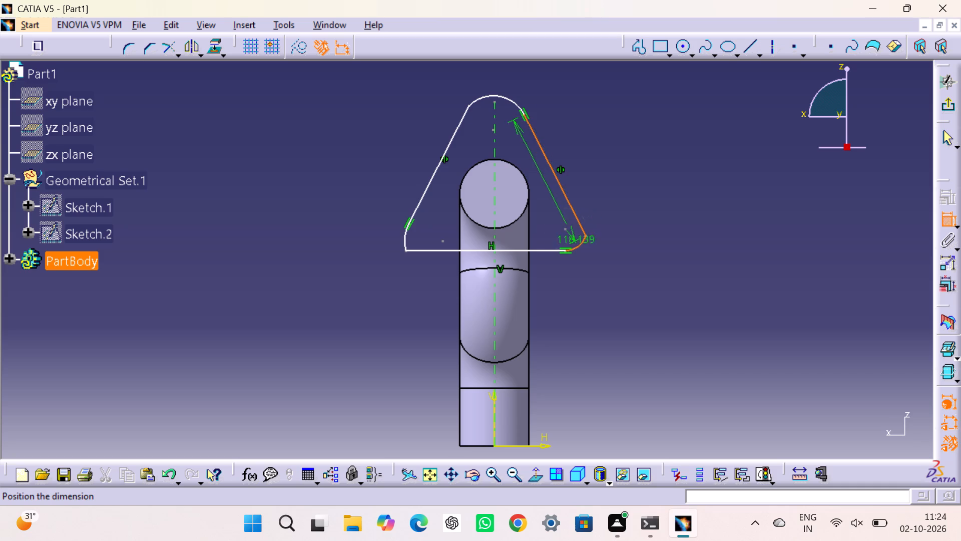
right_click(610, 209)
left_click(641, 276)
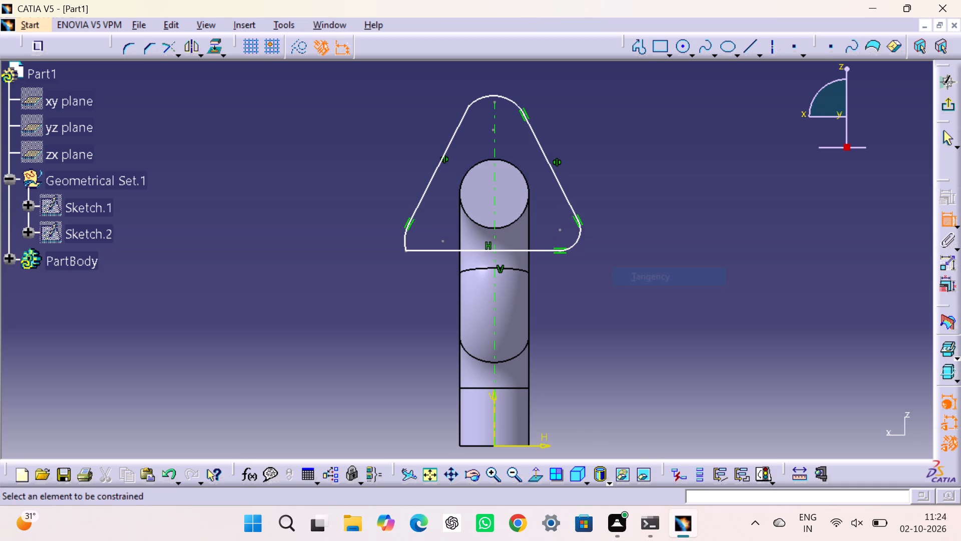
left_click(485, 97)
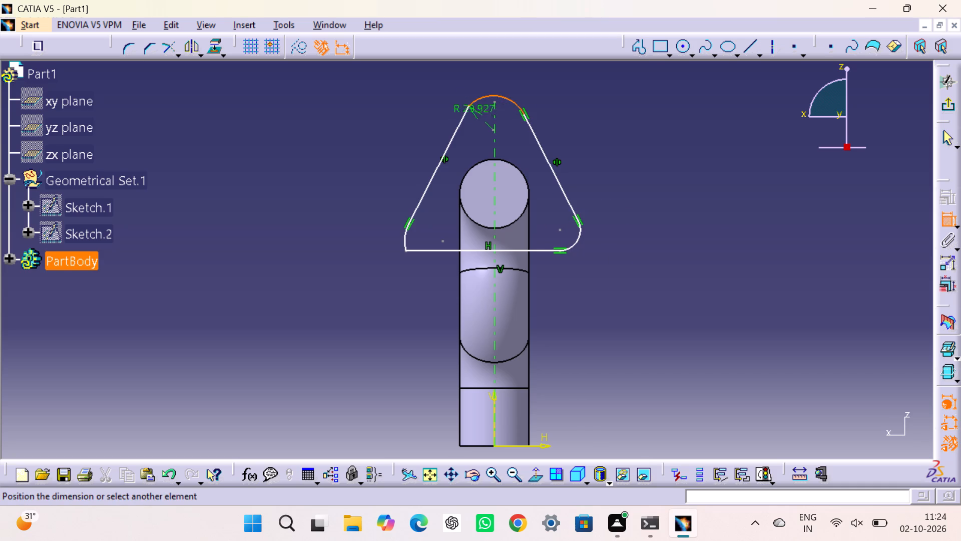
left_click(464, 119)
right_click(448, 119)
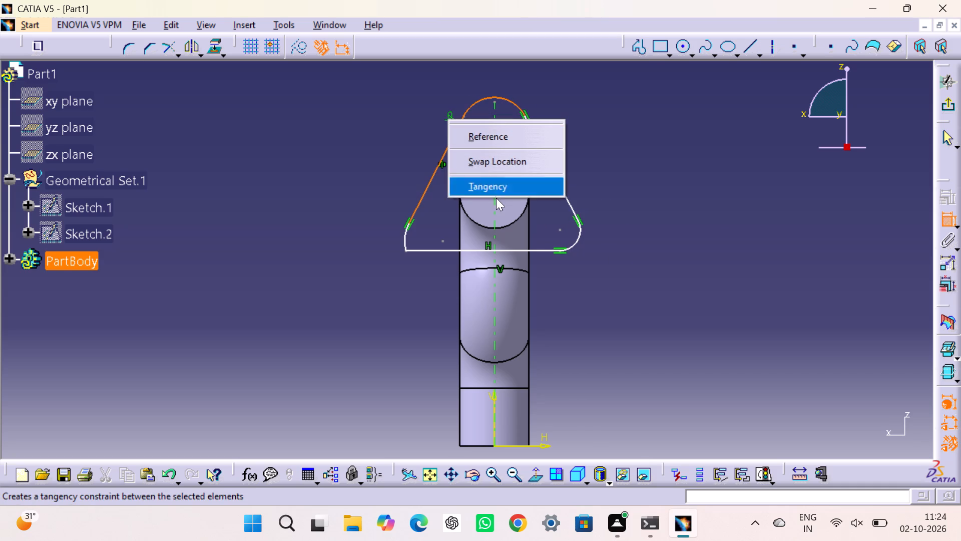
left_click(496, 184)
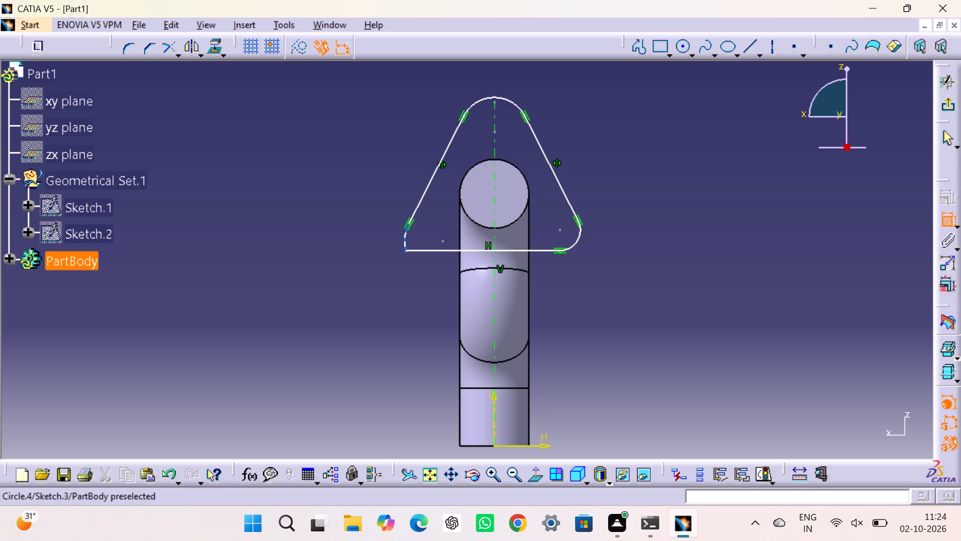
left_click(402, 238)
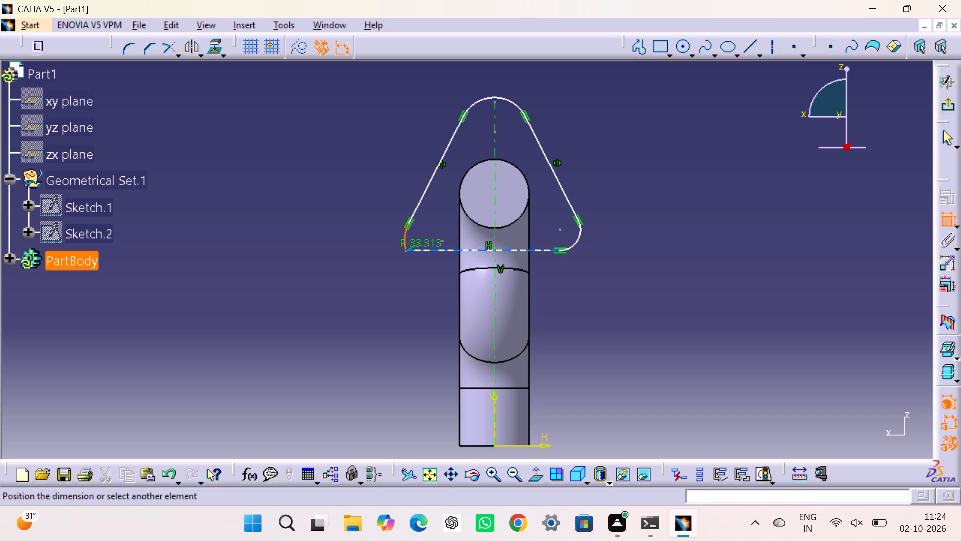
left_click(430, 249)
right_click(419, 253)
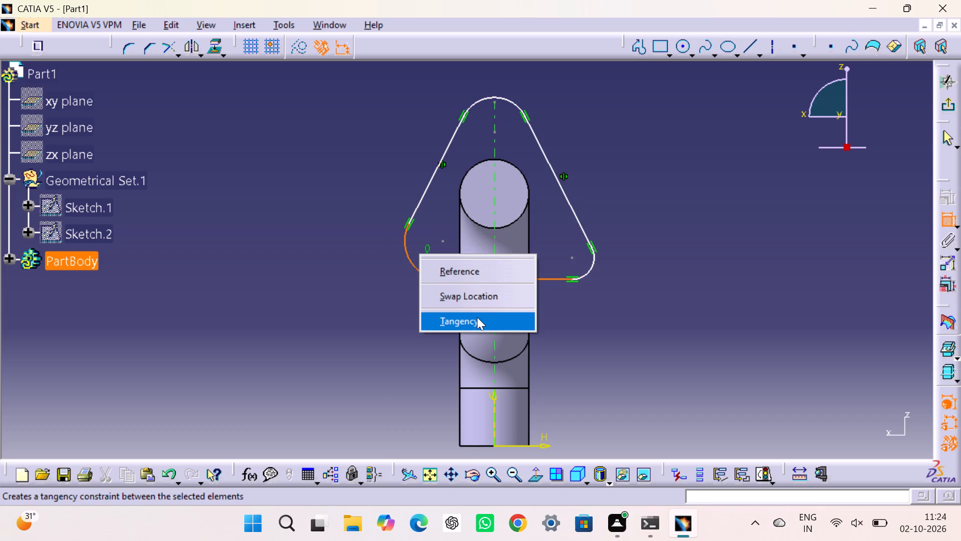
left_click(476, 318)
left_click(613, 318)
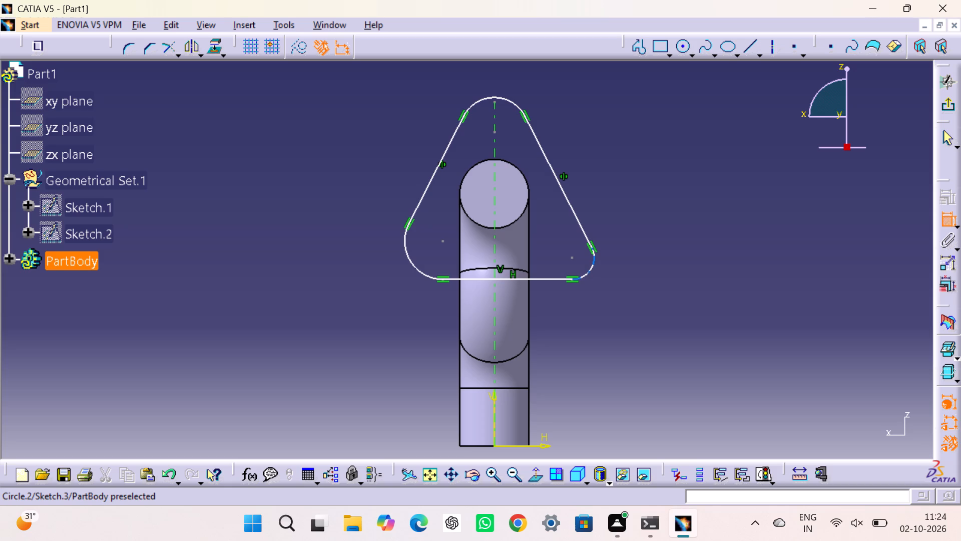
Constrain the top arc's centre point as coincident with the vertical axis.
left_click(495, 132)
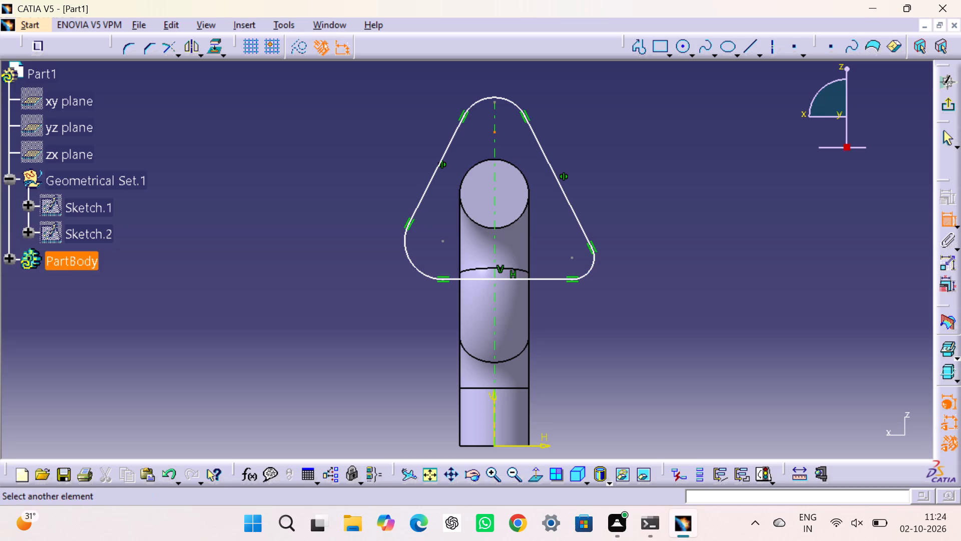
left_click(496, 150)
right_click(496, 150)
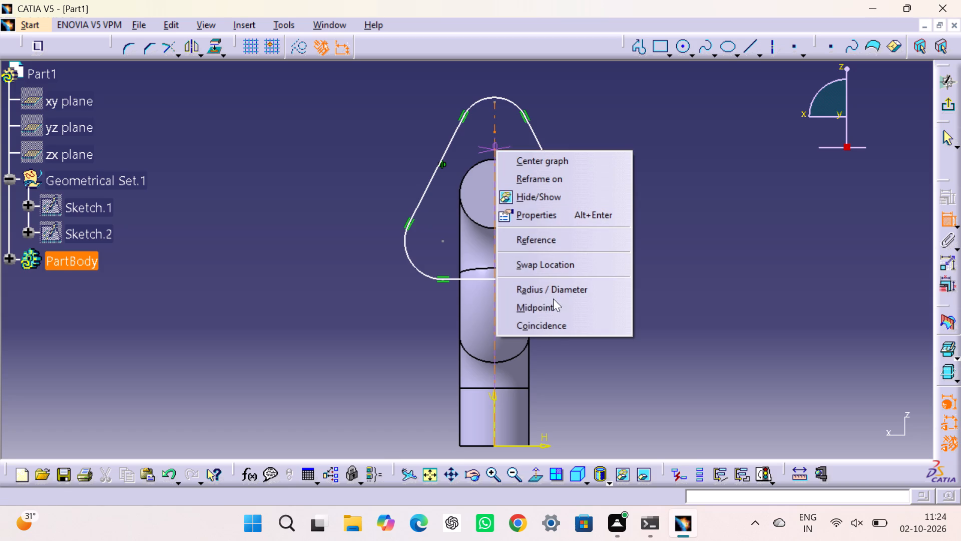
left_click(552, 329)
left_click(726, 210)
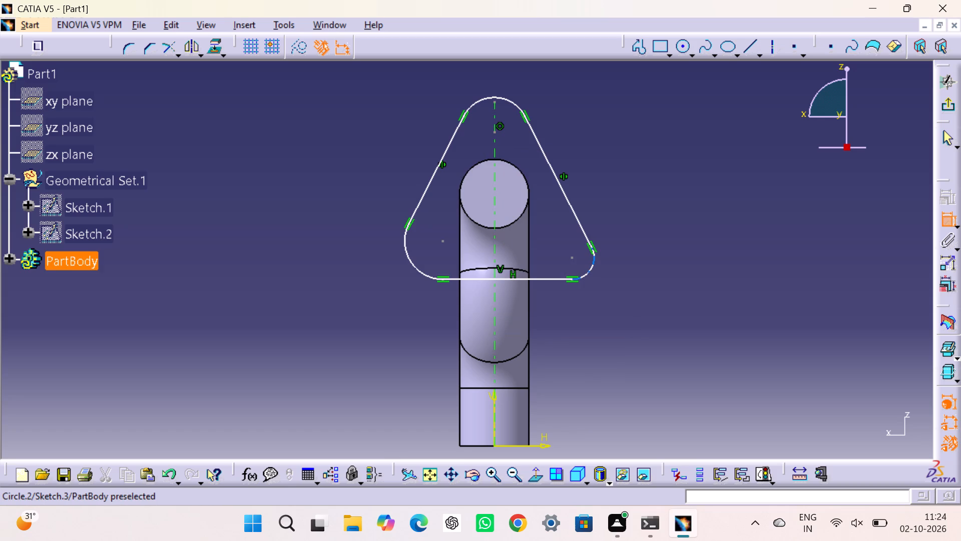
Add radius dimensions to the rounded triangle's top, lower-right and lower-left corner arcs.
left_click(519, 104)
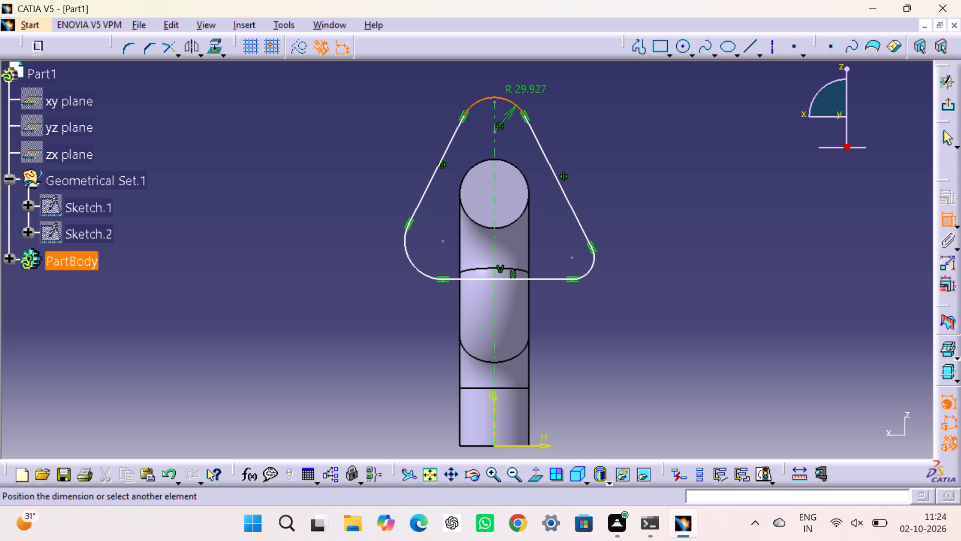
left_click(531, 85)
left_click(588, 270)
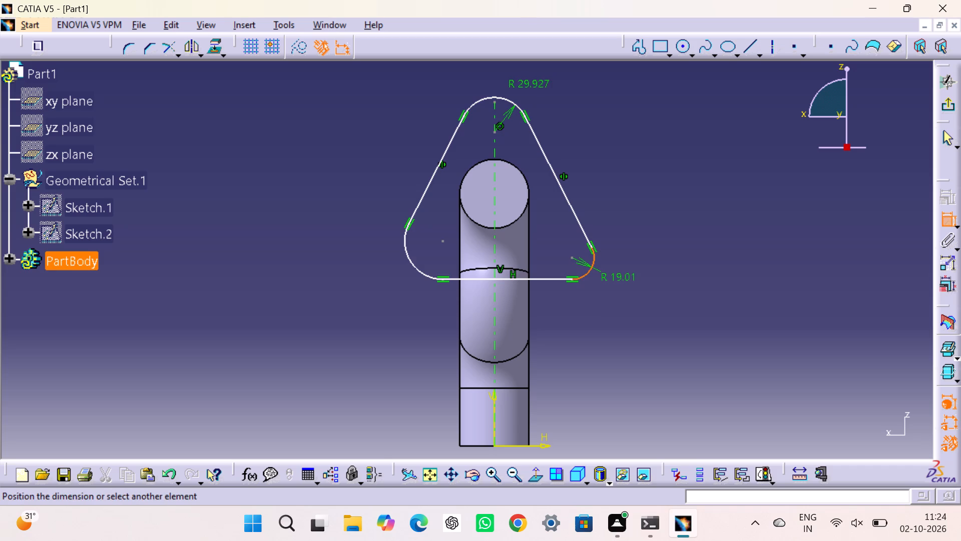
left_click(630, 285)
left_click_drag(411, 260, 405, 265)
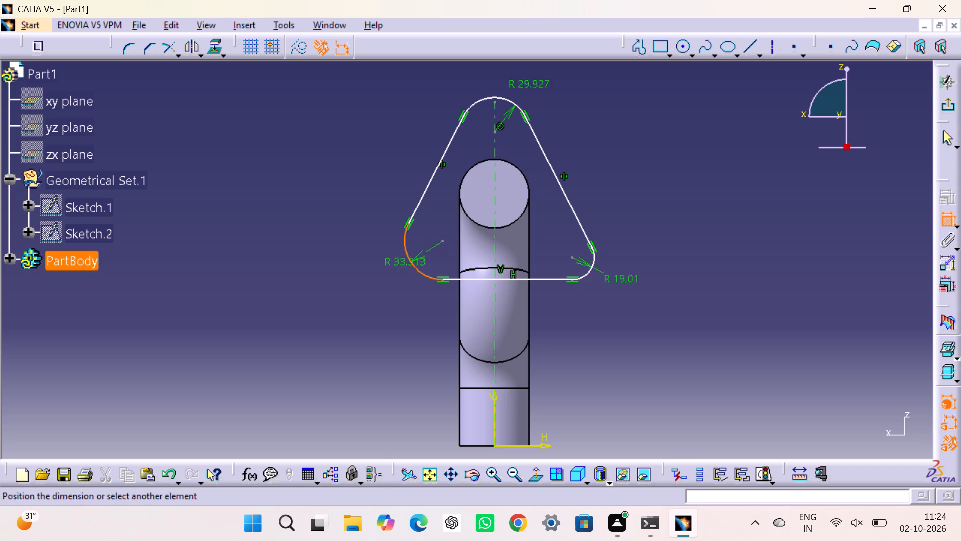
left_click(368, 285)
Set the radii of the lower-left, lower-right and top corner arcs to 15 mm each.
double_click(369, 278)
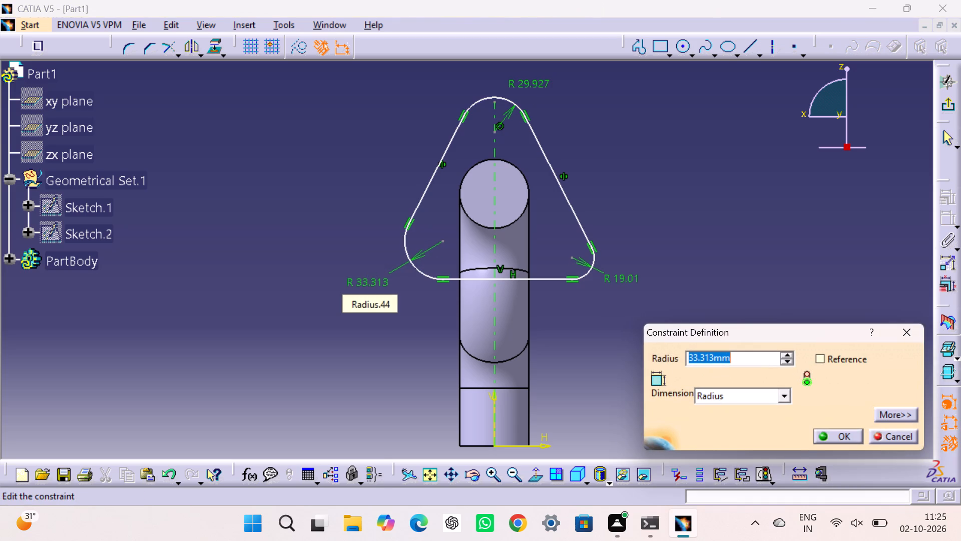
key("1")
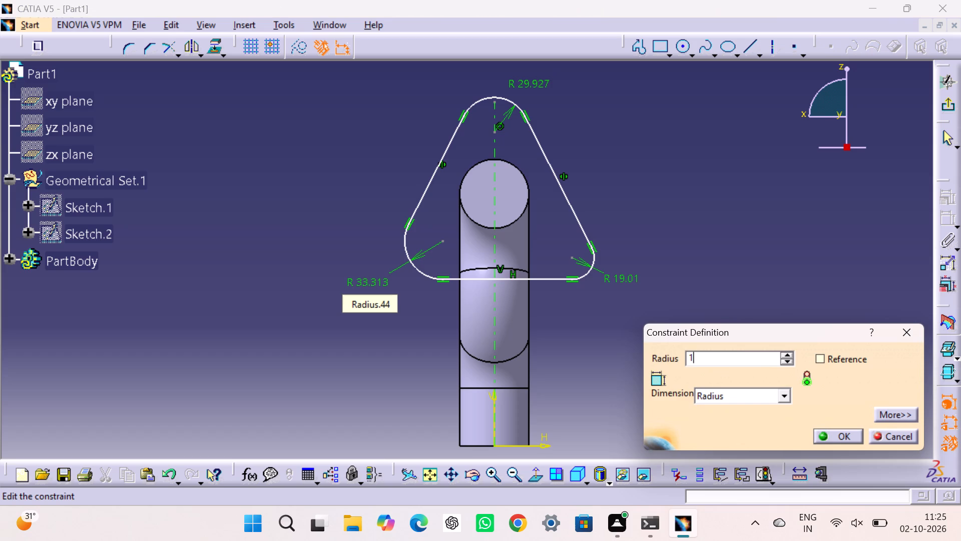
key("5")
key("Return")
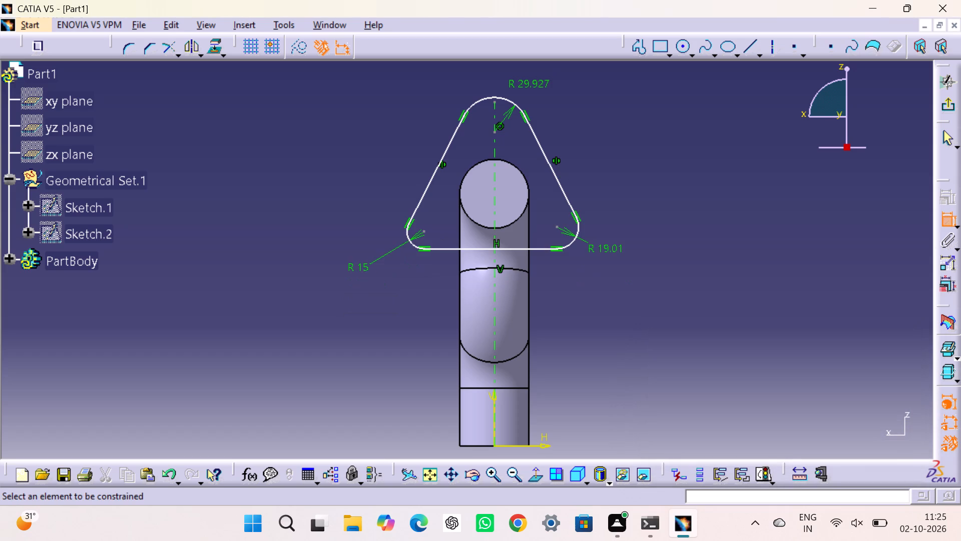
double_click(616, 248)
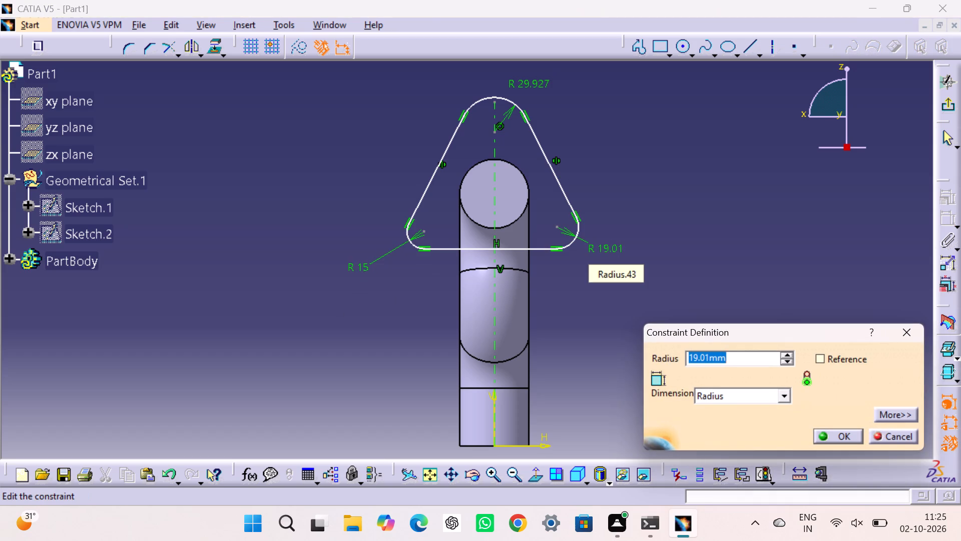
type("15")
key("Return")
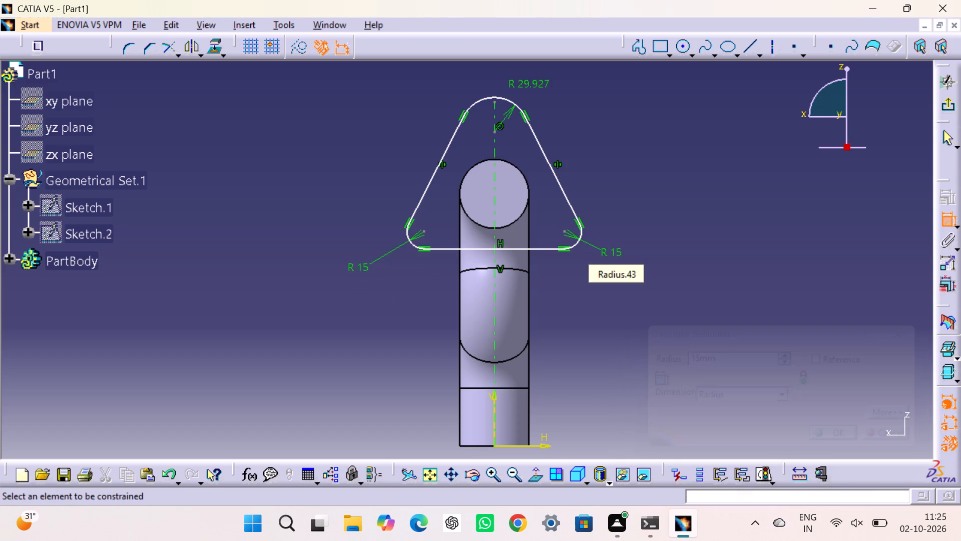
double_click(522, 85)
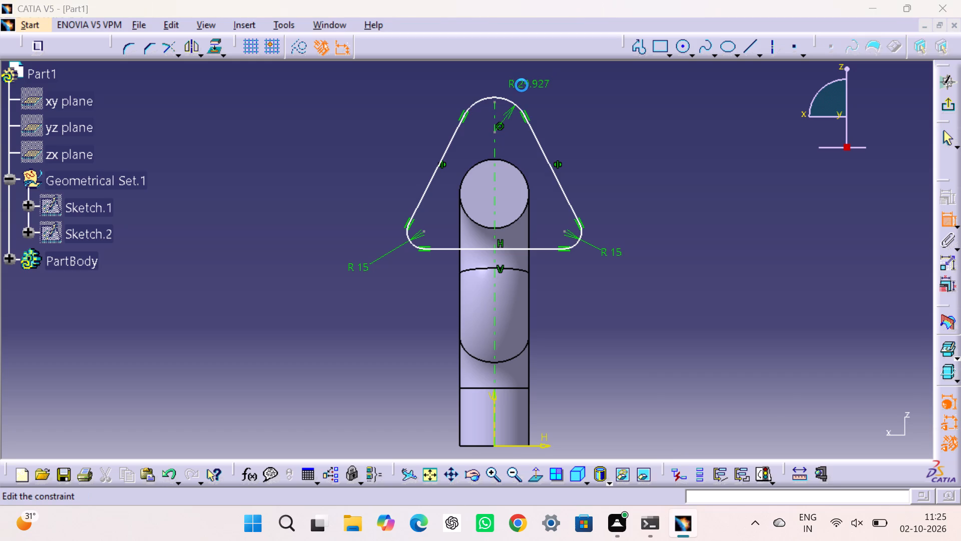
key("1")
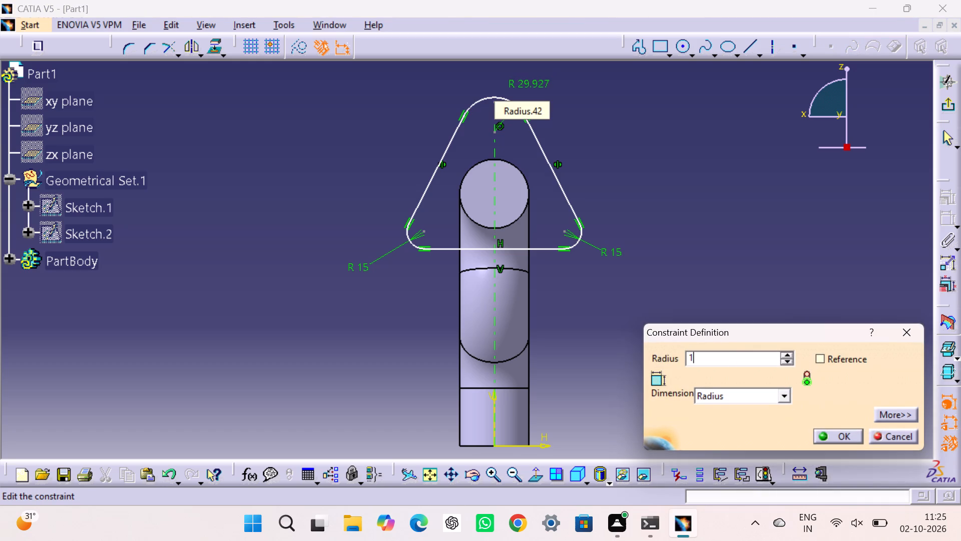
key("5")
key("Return")
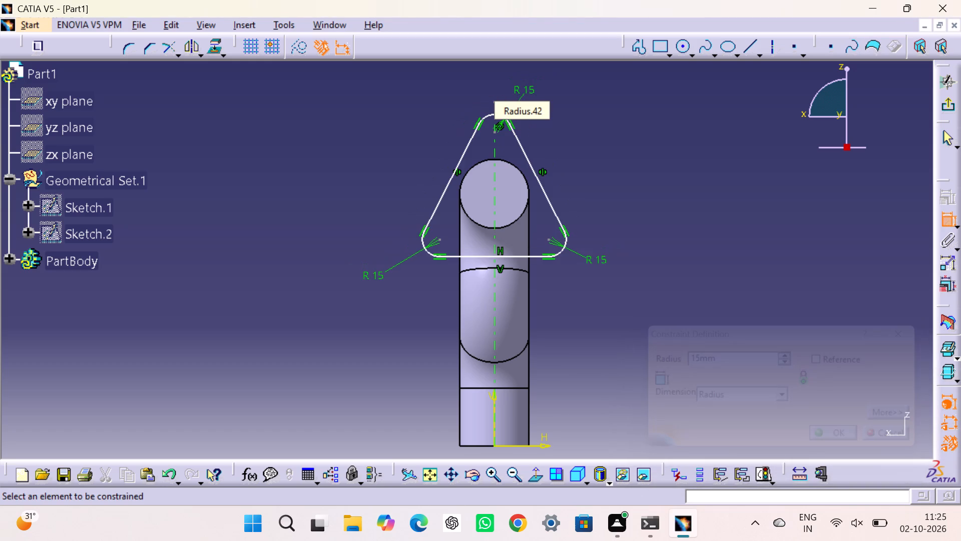
left_click(689, 193)
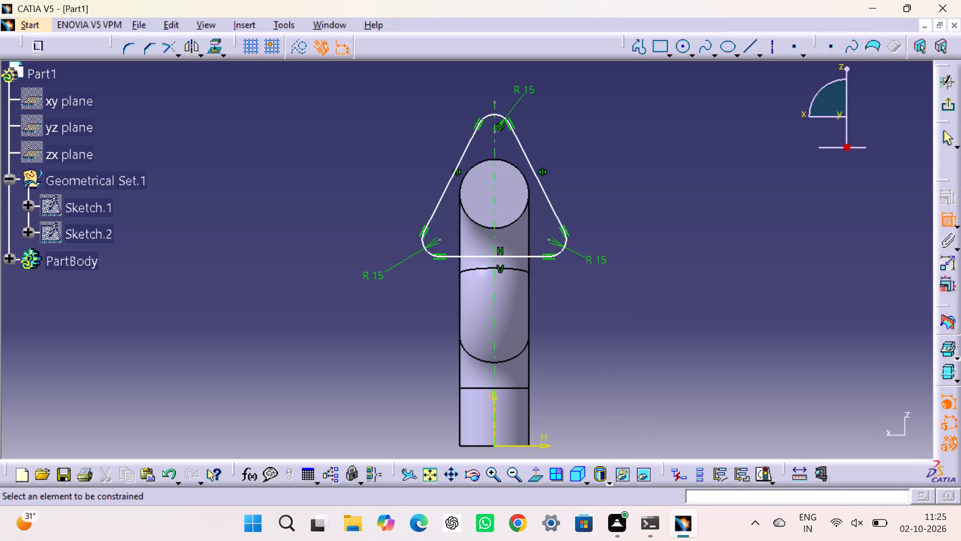
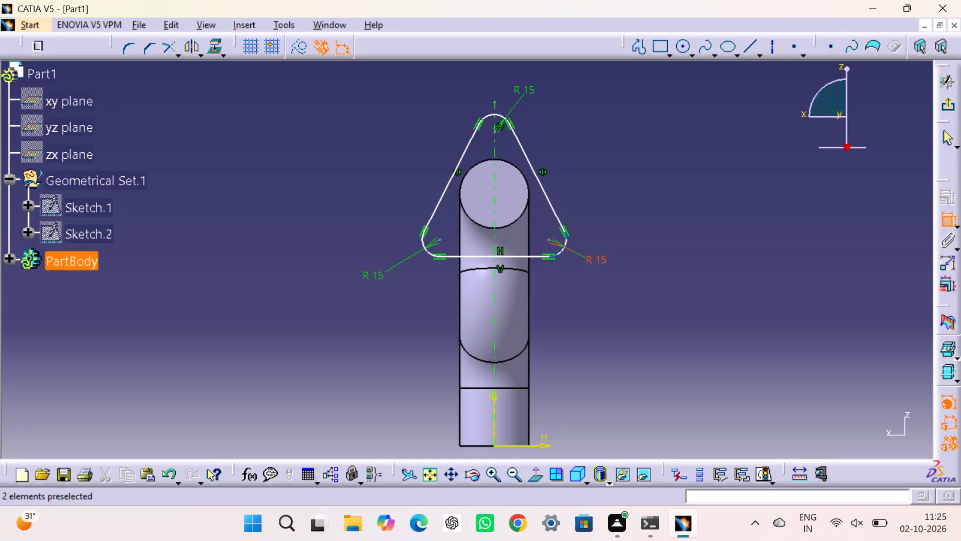
Dimension the vertical distance between the lower-right and top arc centres and set it to 75 mm.
left_click(549, 241)
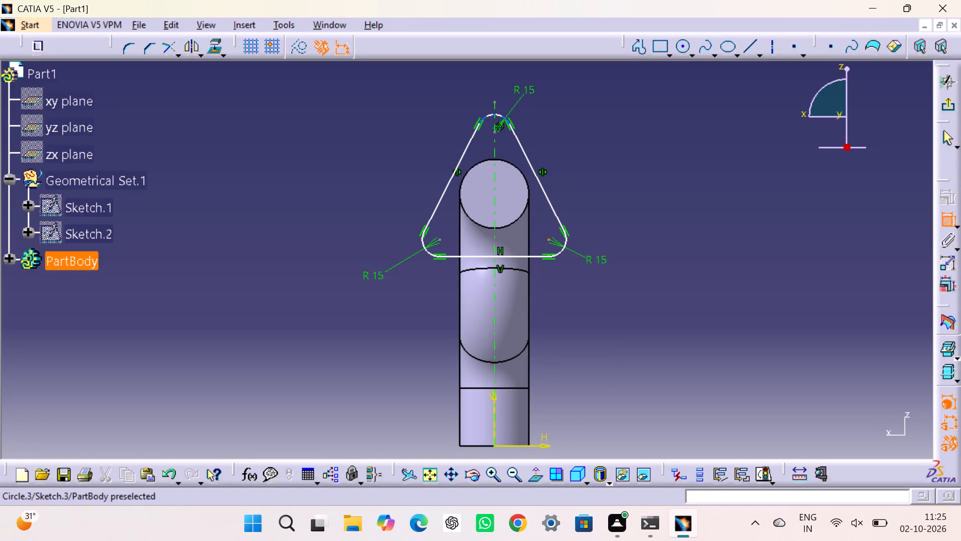
left_click(495, 131)
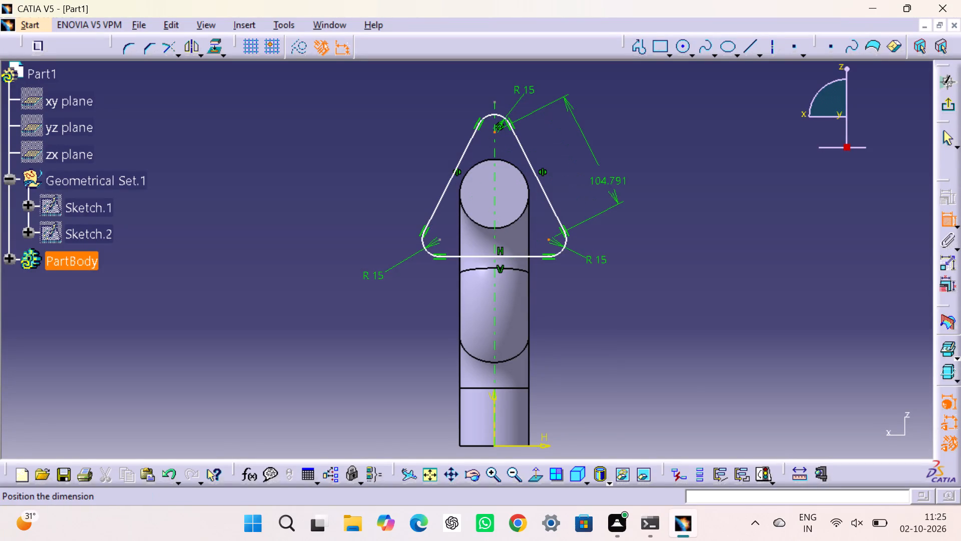
right_click(609, 184)
left_click(666, 241)
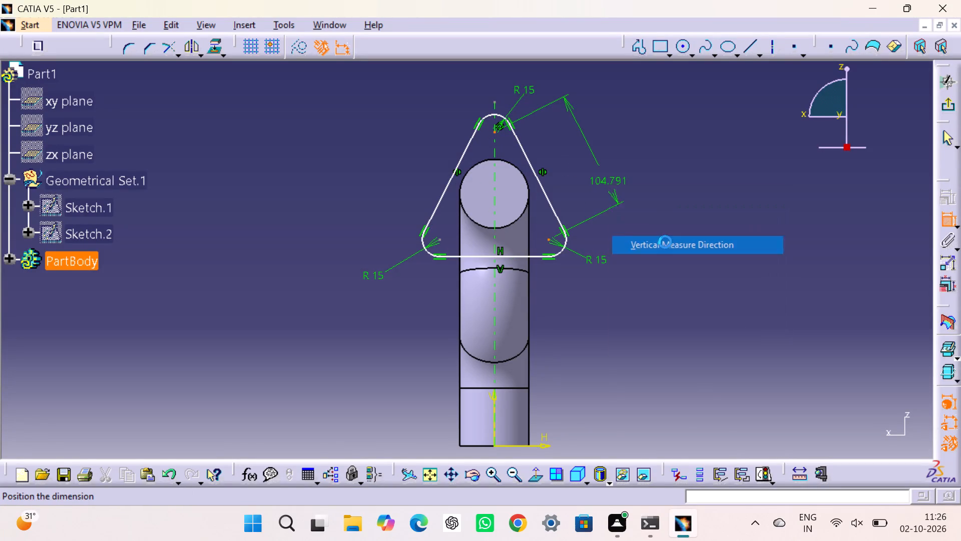
left_click(638, 212)
double_click(638, 208)
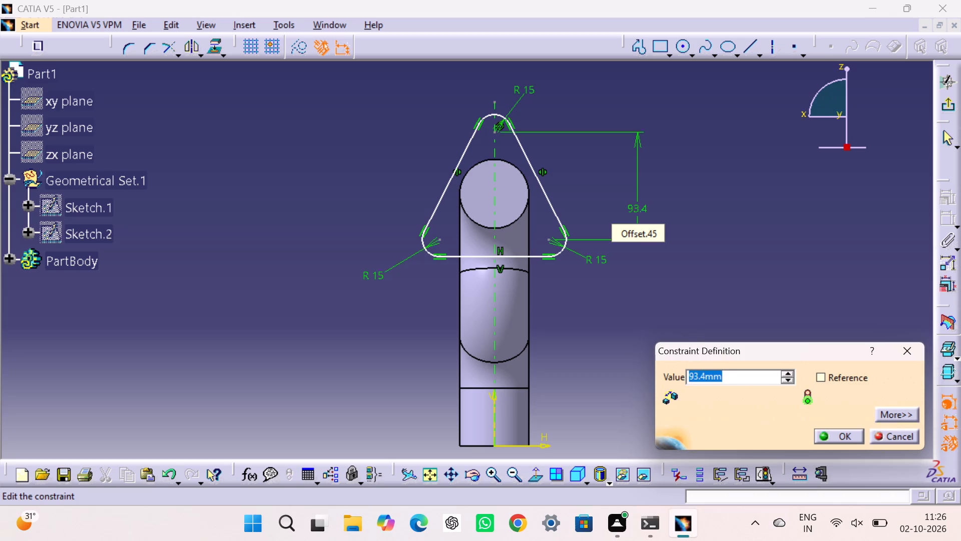
type("75")
key("Return")
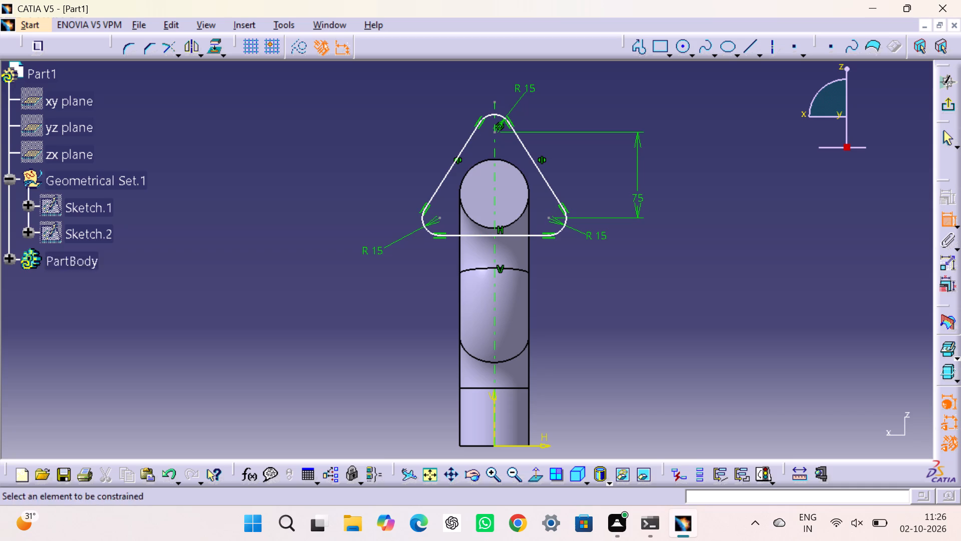
Dimension the horizontal distance between the top and lower-left arc centres and set it to 50 mm.
left_click(496, 134)
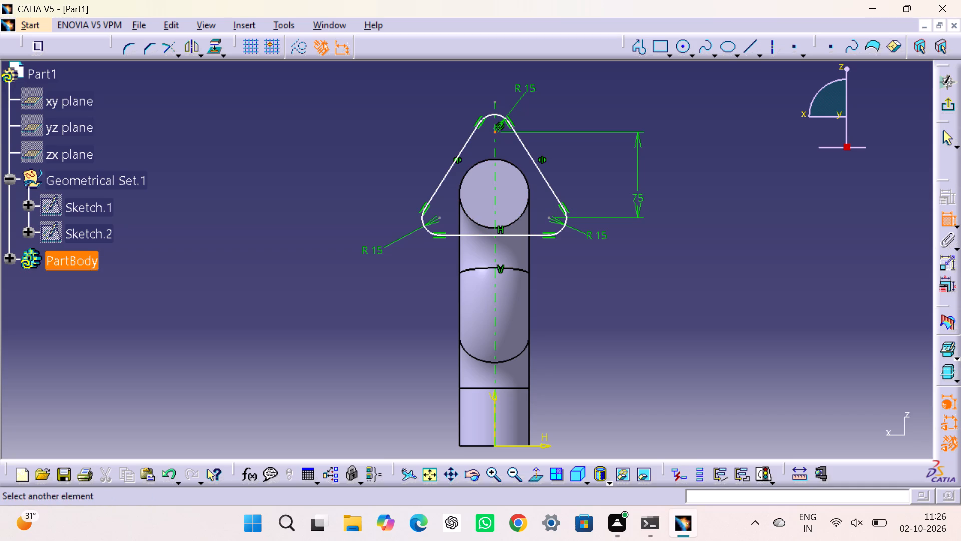
left_click(440, 216)
right_click(437, 138)
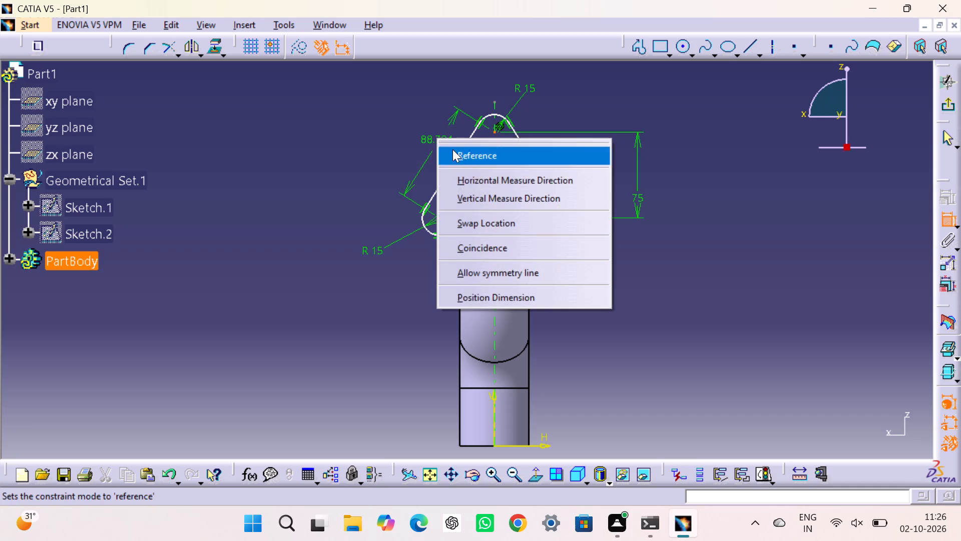
left_click(468, 176)
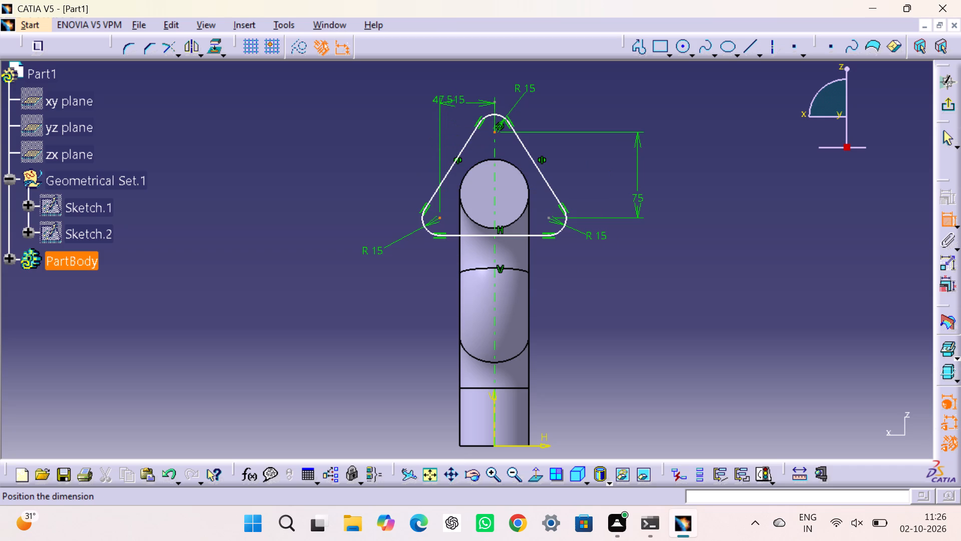
left_click(450, 101)
double_click(452, 99)
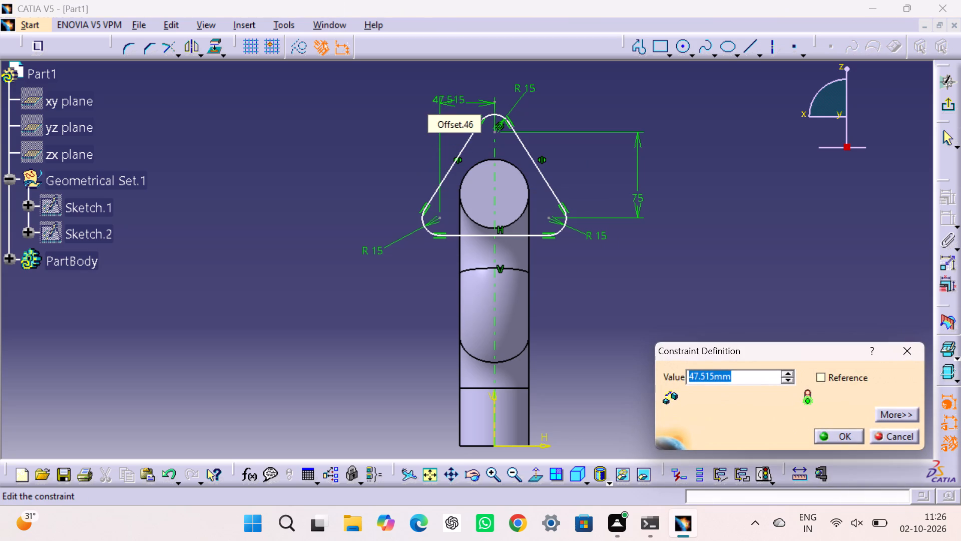
key("5")
key("0")
key("Return")
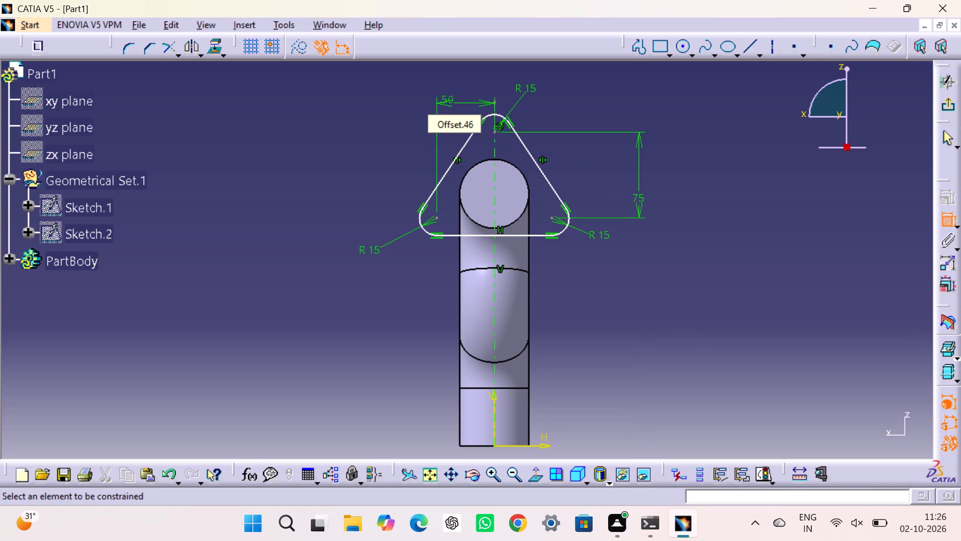
left_click(720, 275)
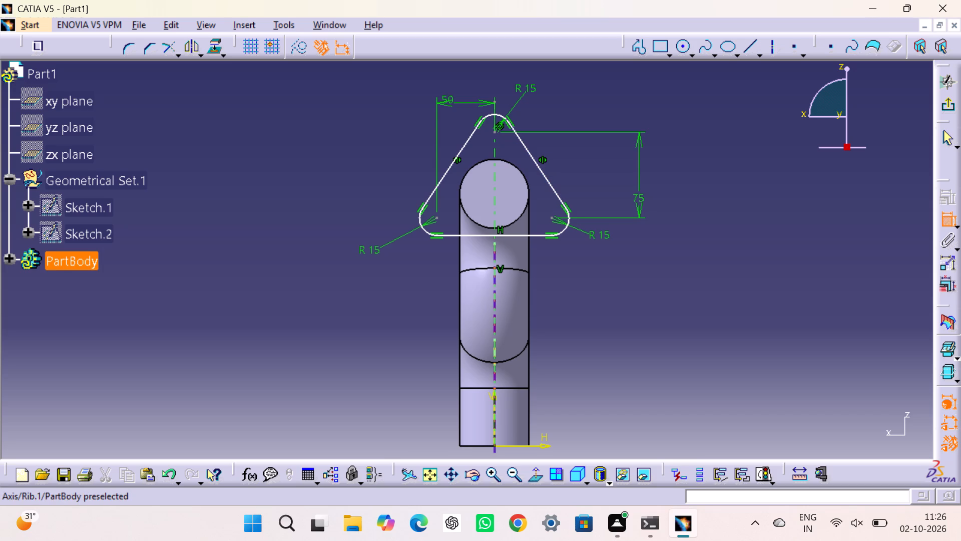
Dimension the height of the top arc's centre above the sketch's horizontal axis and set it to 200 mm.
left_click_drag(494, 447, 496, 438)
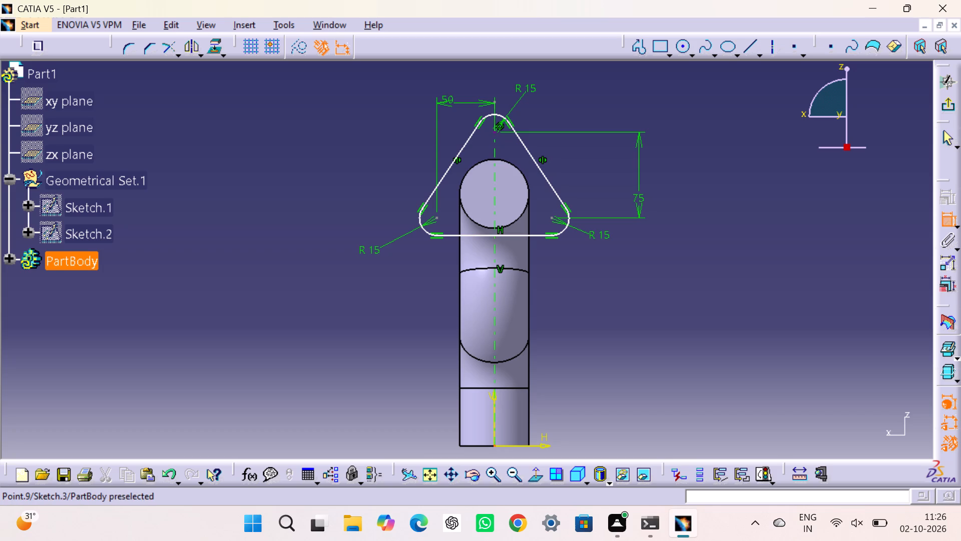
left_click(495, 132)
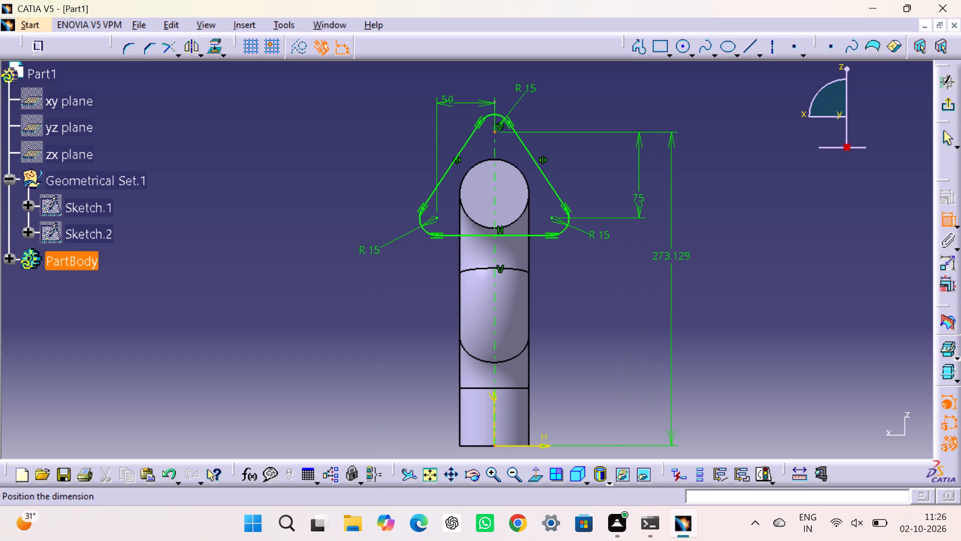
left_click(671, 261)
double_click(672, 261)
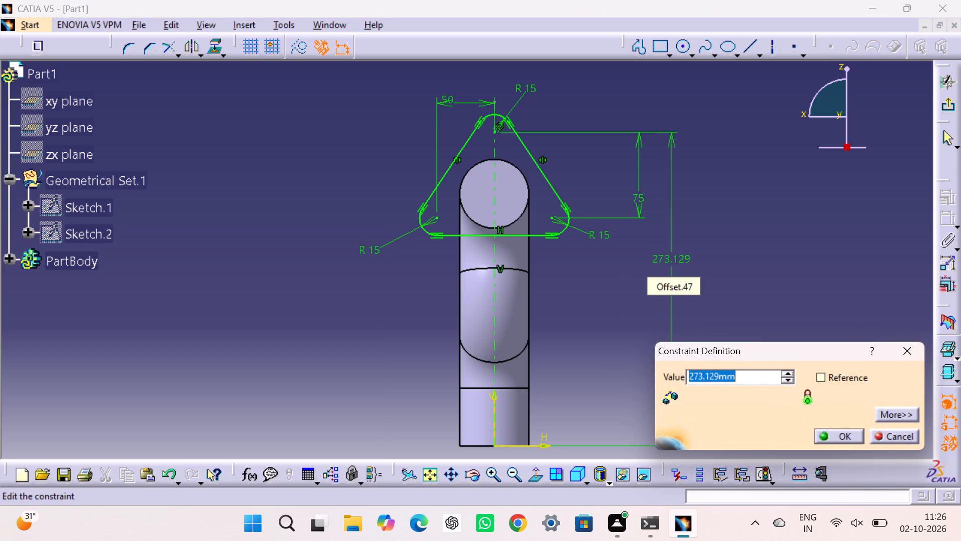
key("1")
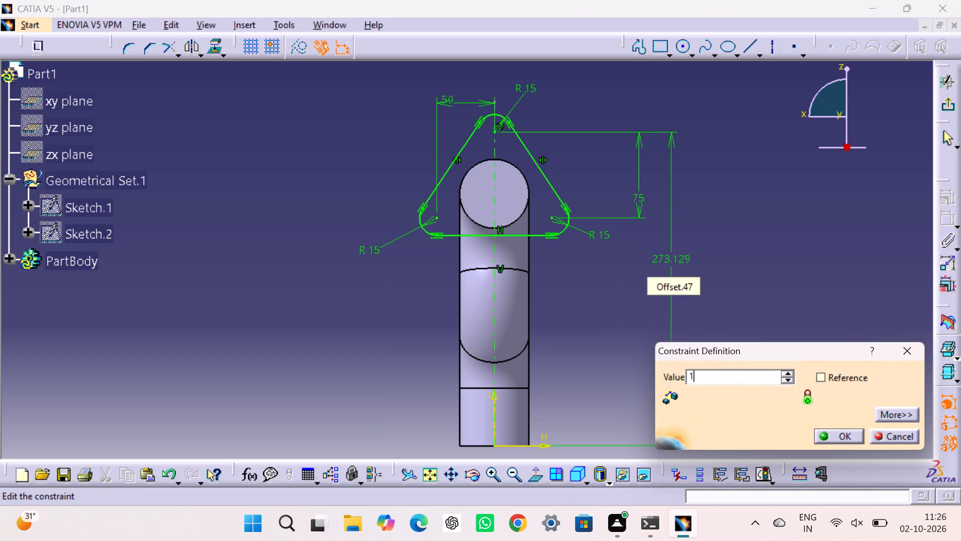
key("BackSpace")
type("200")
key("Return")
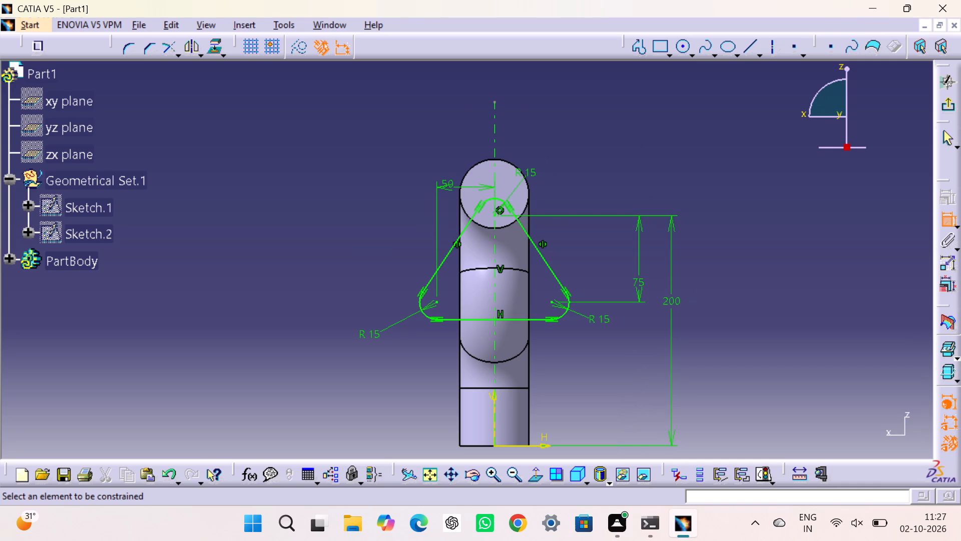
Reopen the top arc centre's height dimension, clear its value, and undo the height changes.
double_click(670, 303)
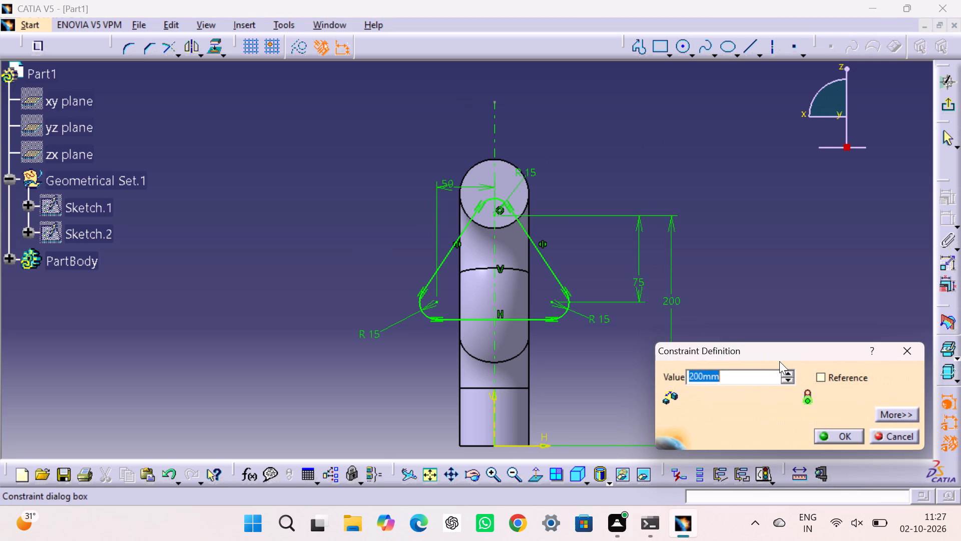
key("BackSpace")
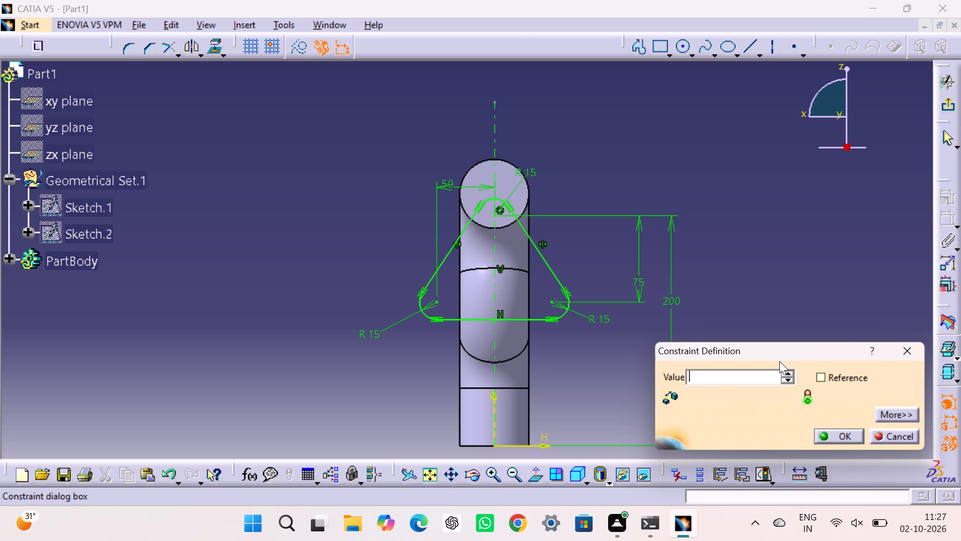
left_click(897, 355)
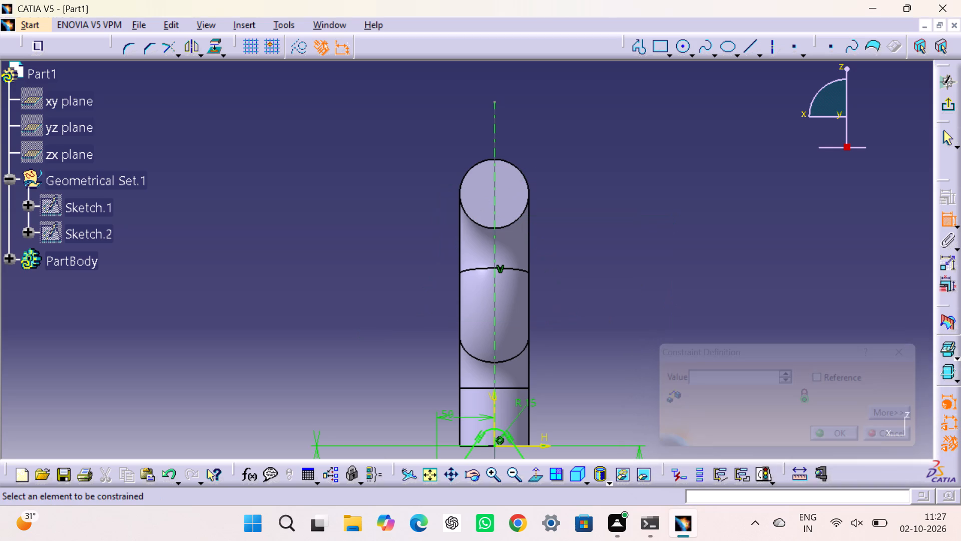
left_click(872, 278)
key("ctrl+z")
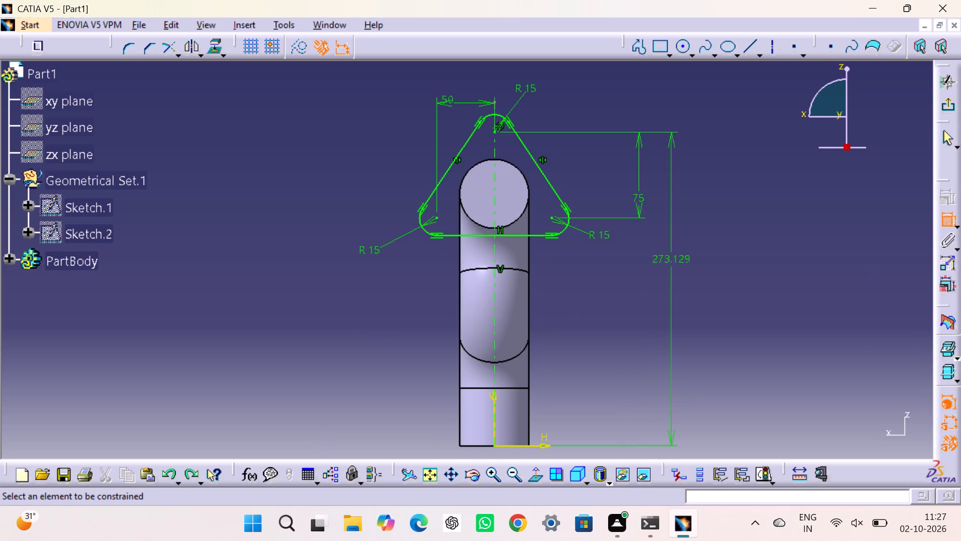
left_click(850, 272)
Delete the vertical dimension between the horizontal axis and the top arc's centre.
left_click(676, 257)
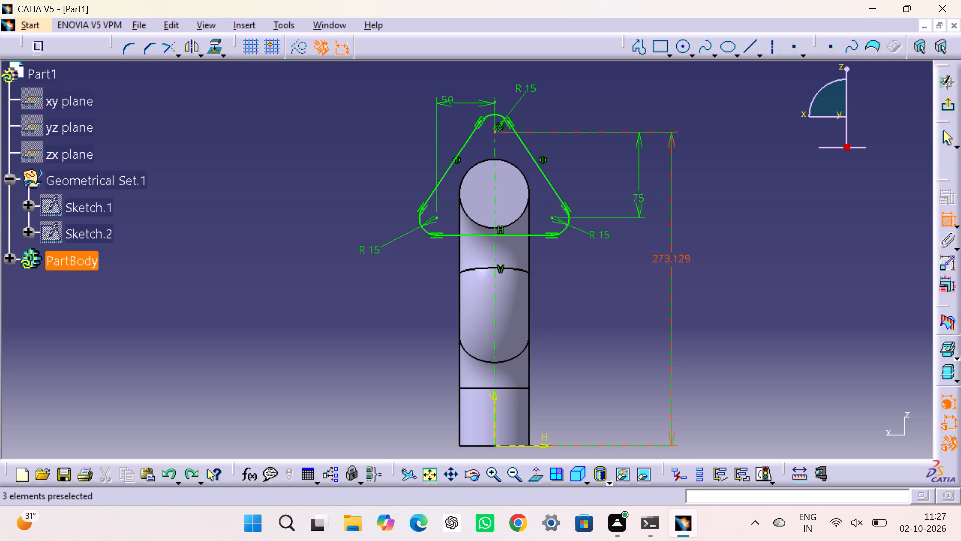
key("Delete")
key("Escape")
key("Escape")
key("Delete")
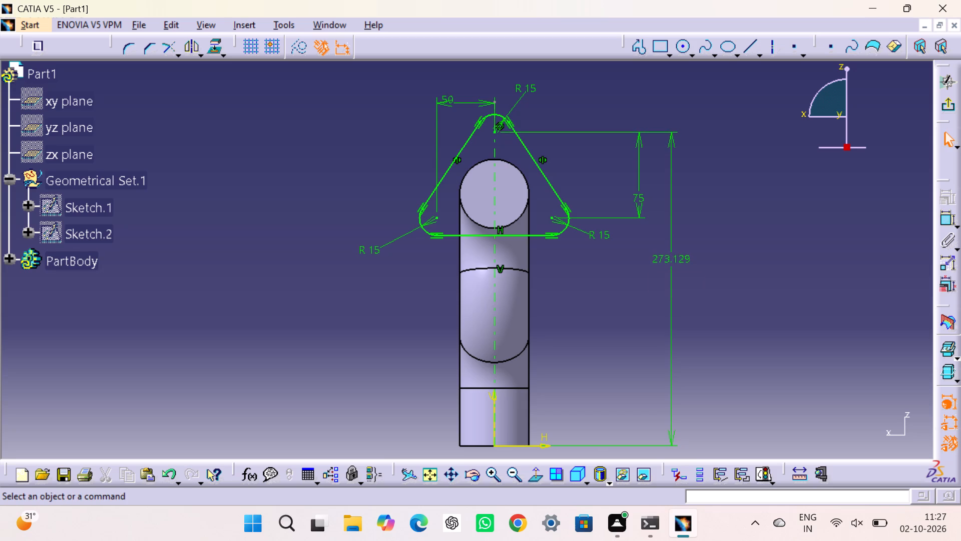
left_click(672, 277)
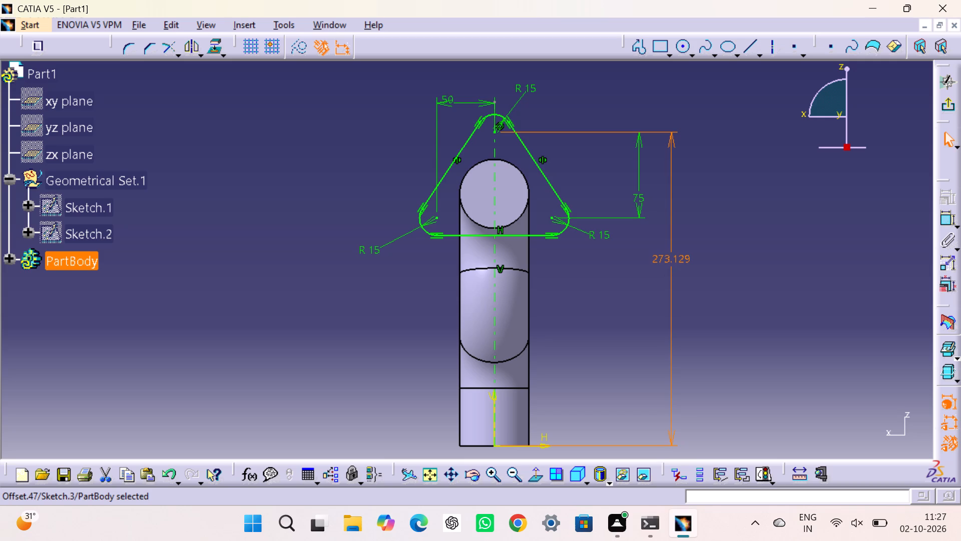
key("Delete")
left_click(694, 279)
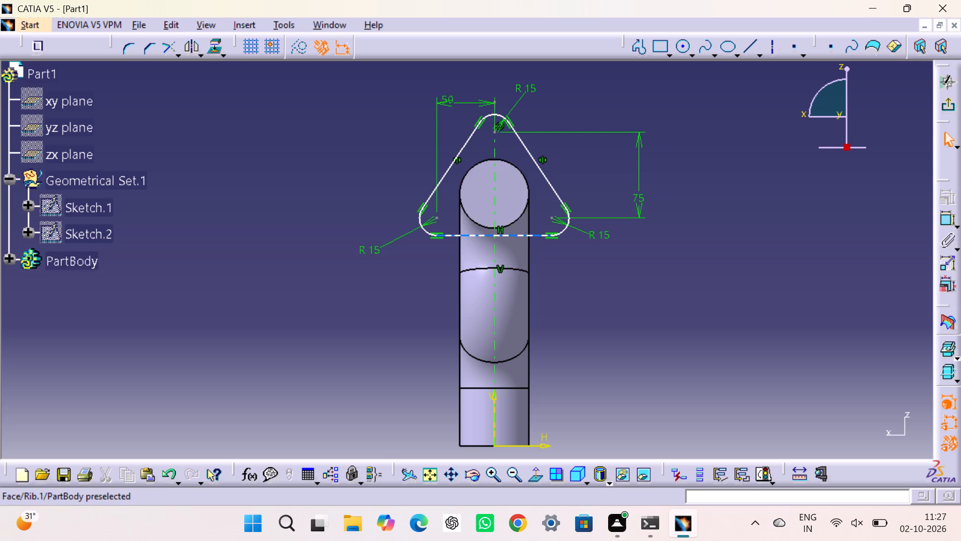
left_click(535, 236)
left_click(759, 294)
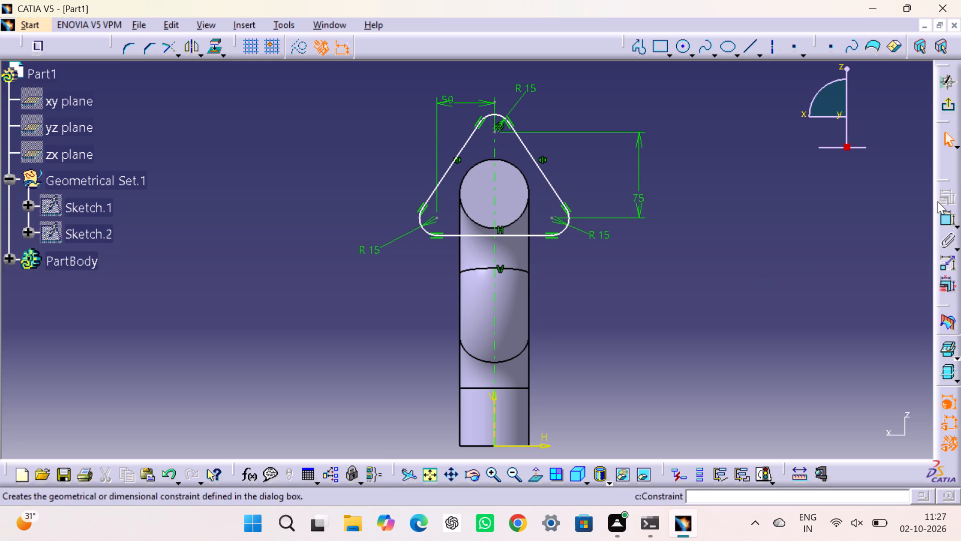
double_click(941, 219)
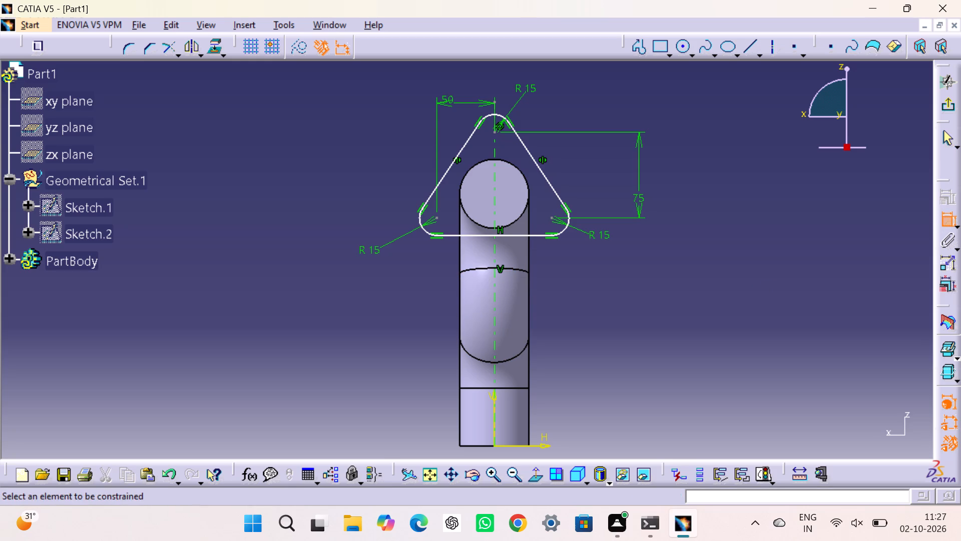
Draw a tri-tangent circle inside the rounded triangle, touching its left side, right side and base line.
left_click(693, 55)
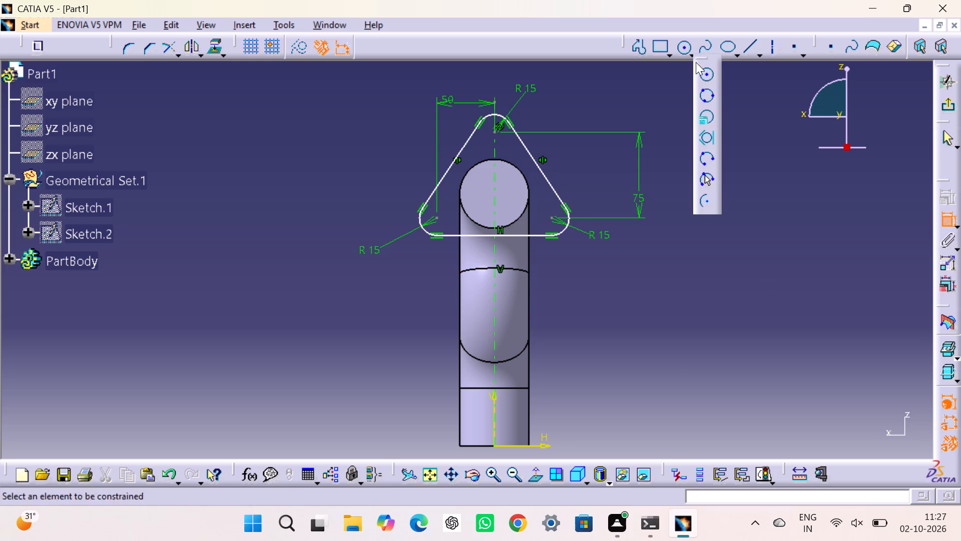
left_click(709, 137)
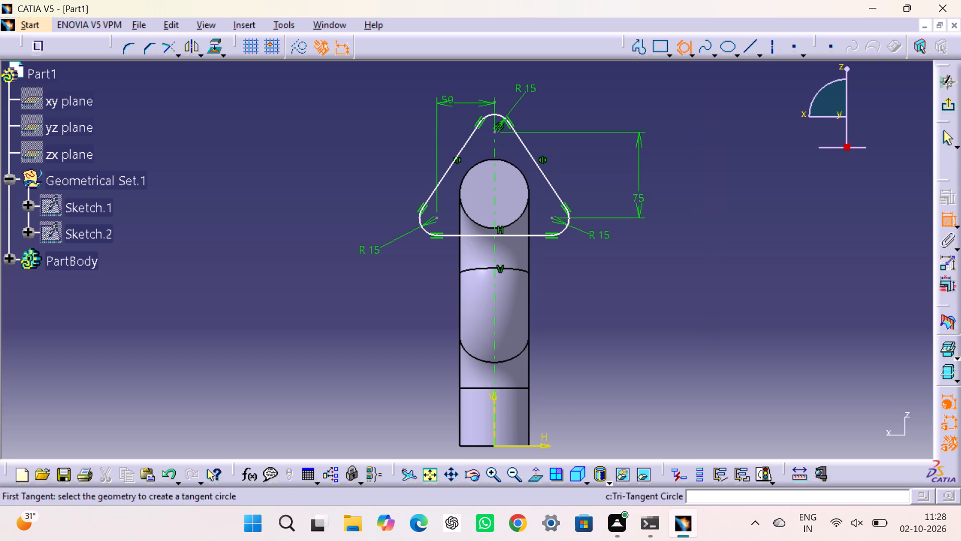
left_click(461, 154)
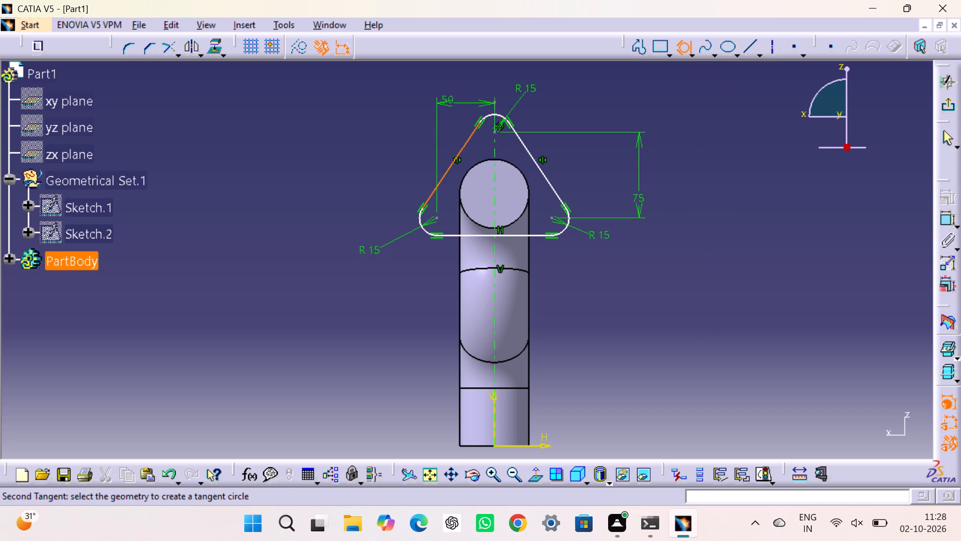
left_click(539, 170)
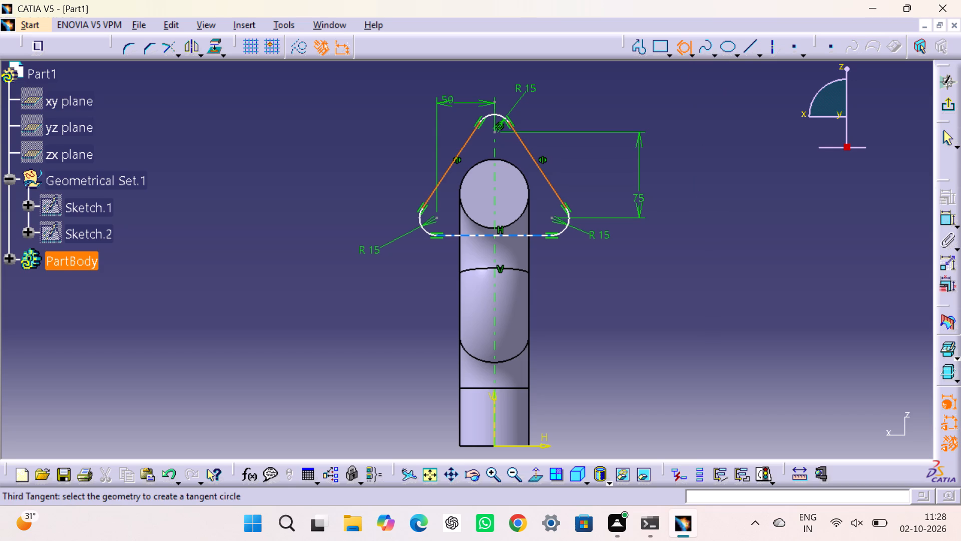
left_click(512, 236)
left_click(743, 222)
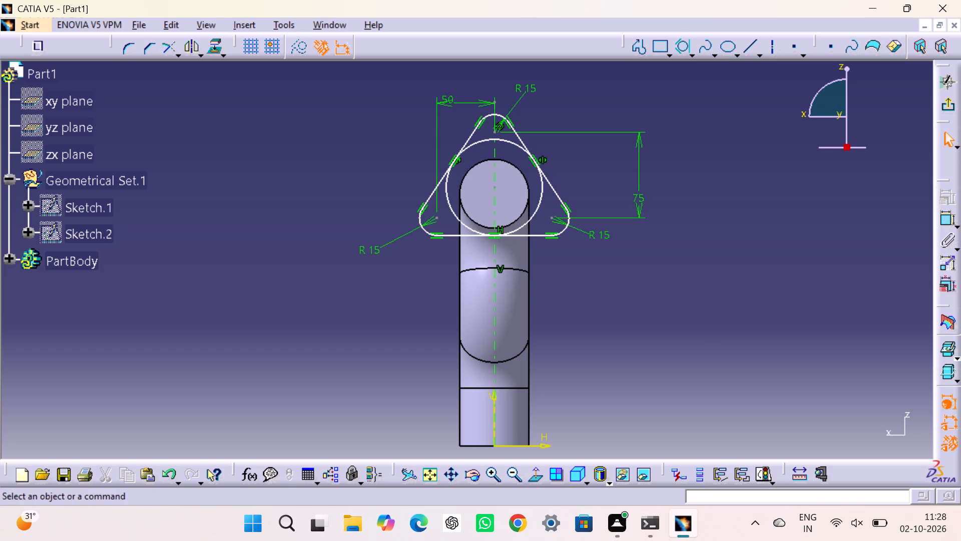
Convert the circle inscribed in the rounded triangle to a construction element, leaving construction mode off.
right_click(541, 197)
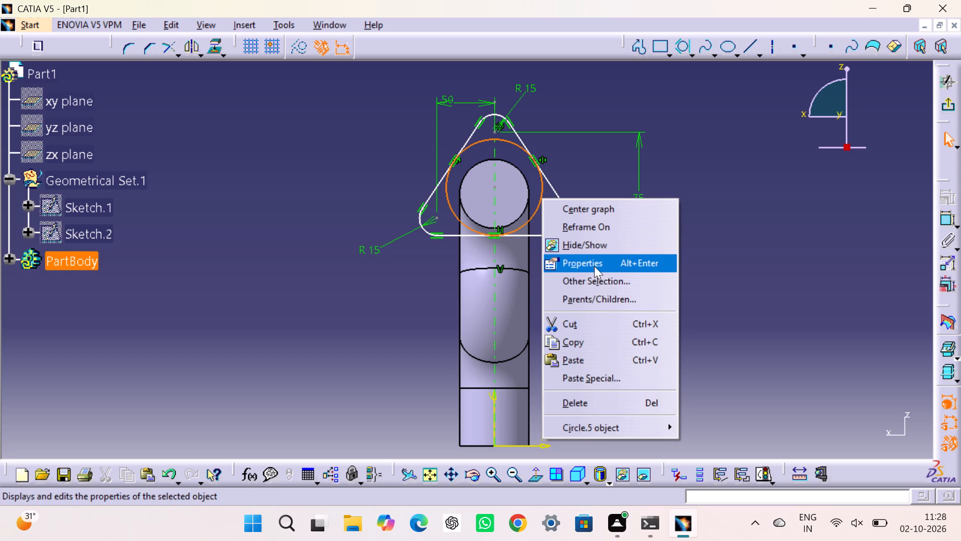
left_click(838, 269)
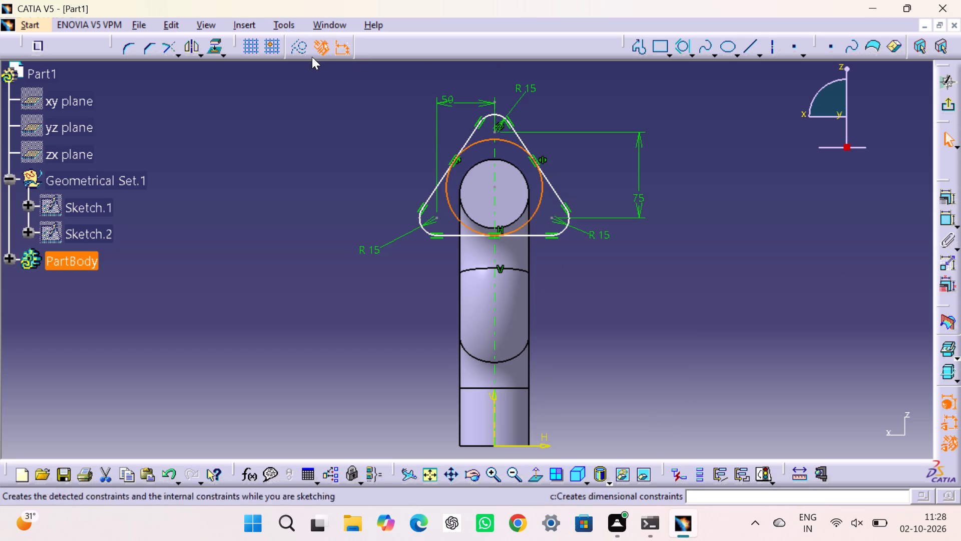
left_click(303, 47)
left_click(293, 108)
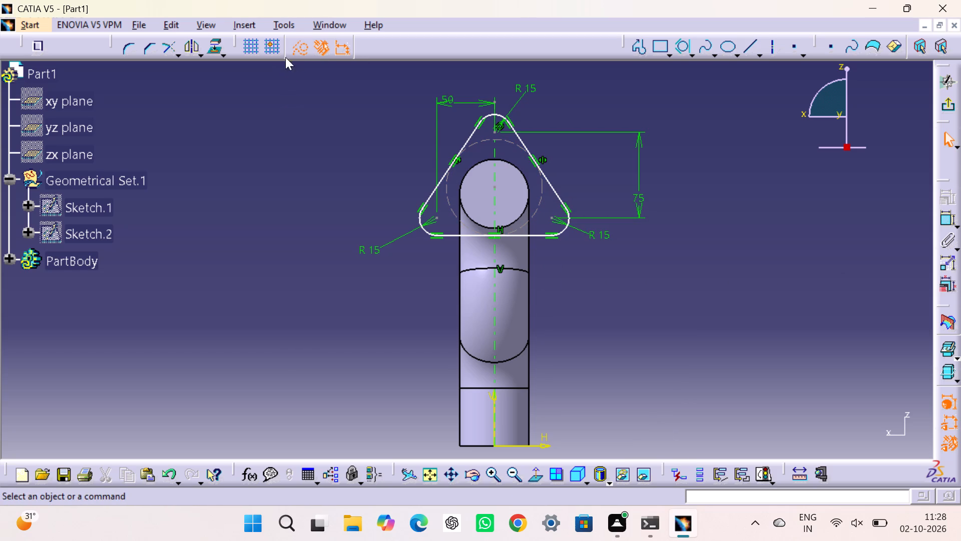
left_click(299, 48)
left_click(321, 132)
left_click(789, 257)
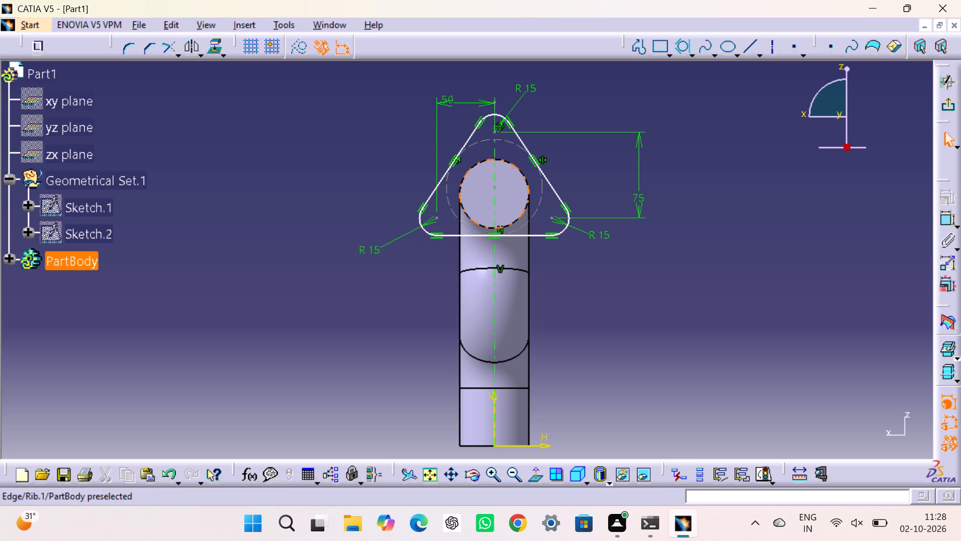
left_click(801, 264)
Dimension the inscribed circle's centre height above the sketch origin, set it to 220 mm, and exit the sketch.
left_click(946, 217)
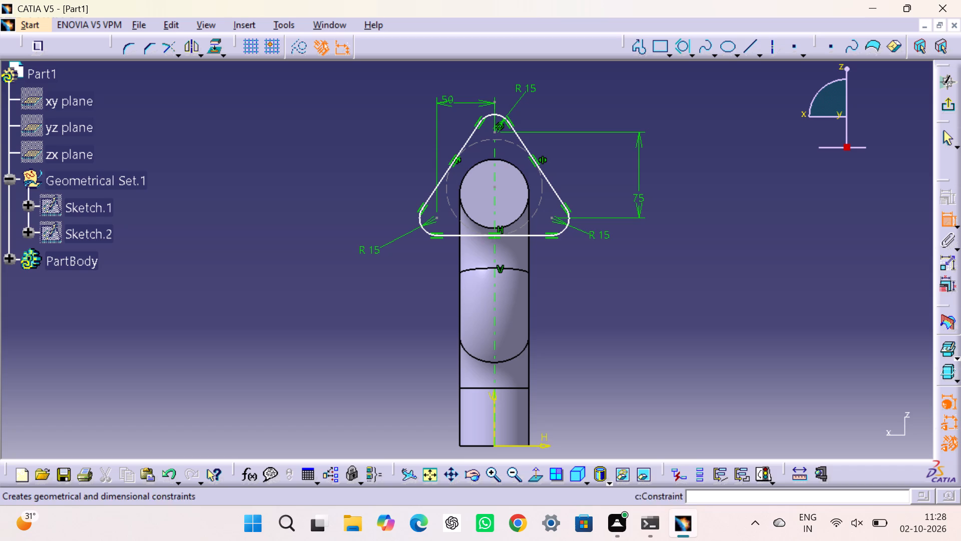
left_click(494, 446)
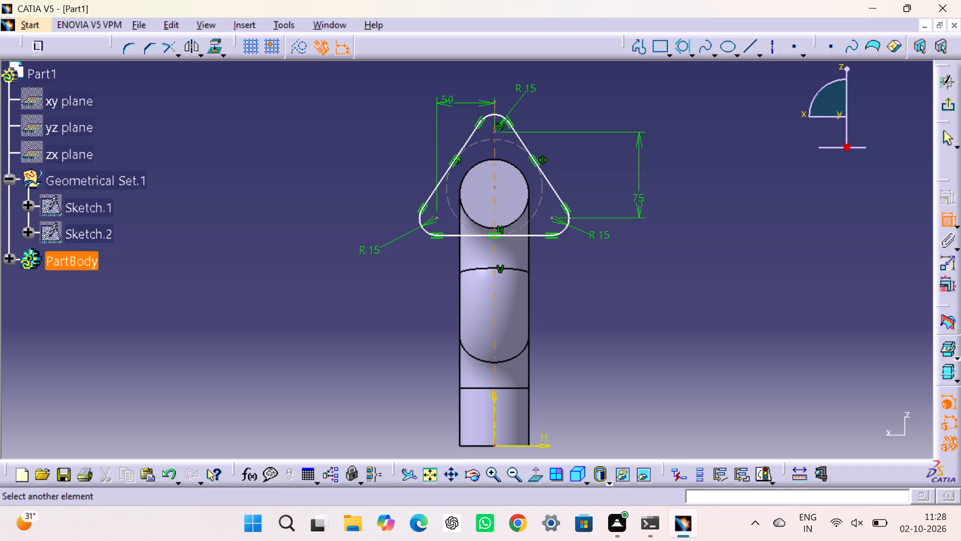
left_click(496, 186)
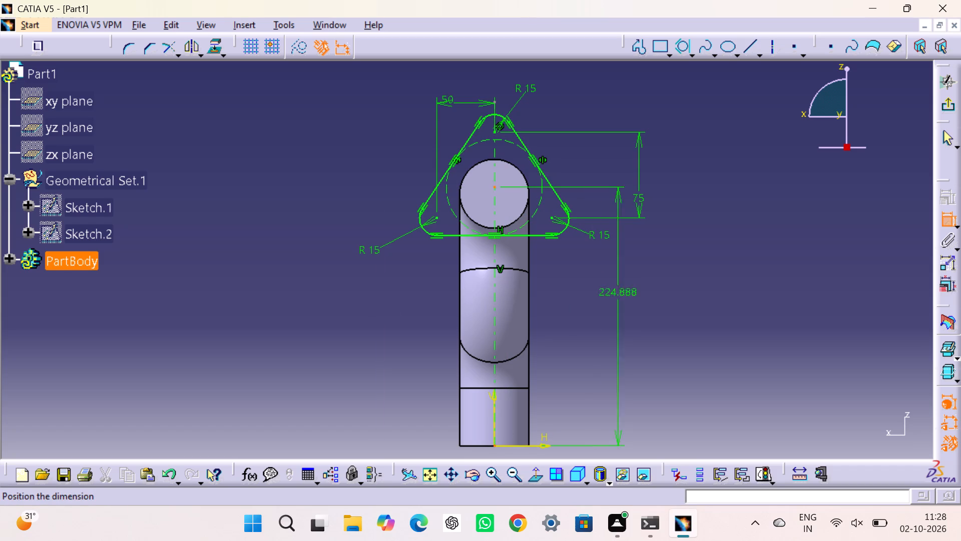
left_click(637, 320)
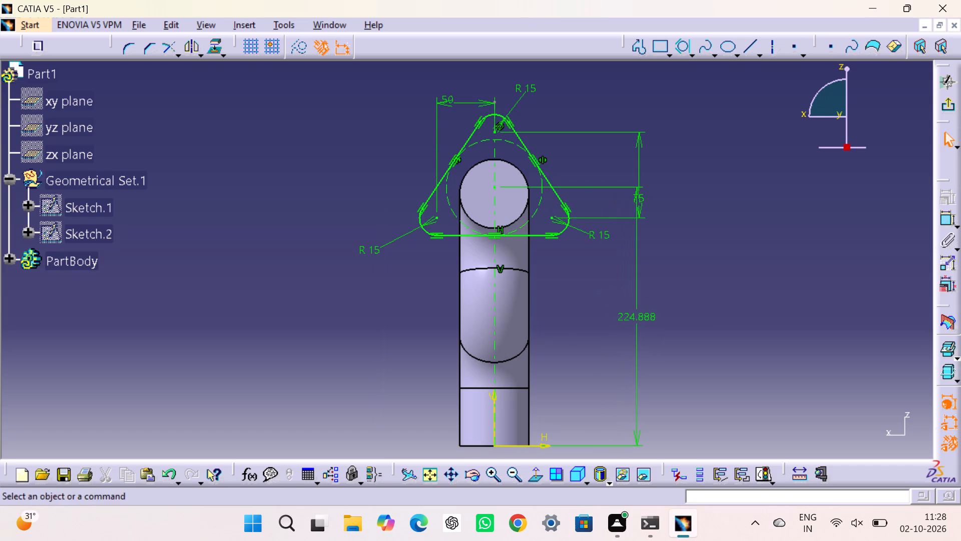
double_click(642, 319)
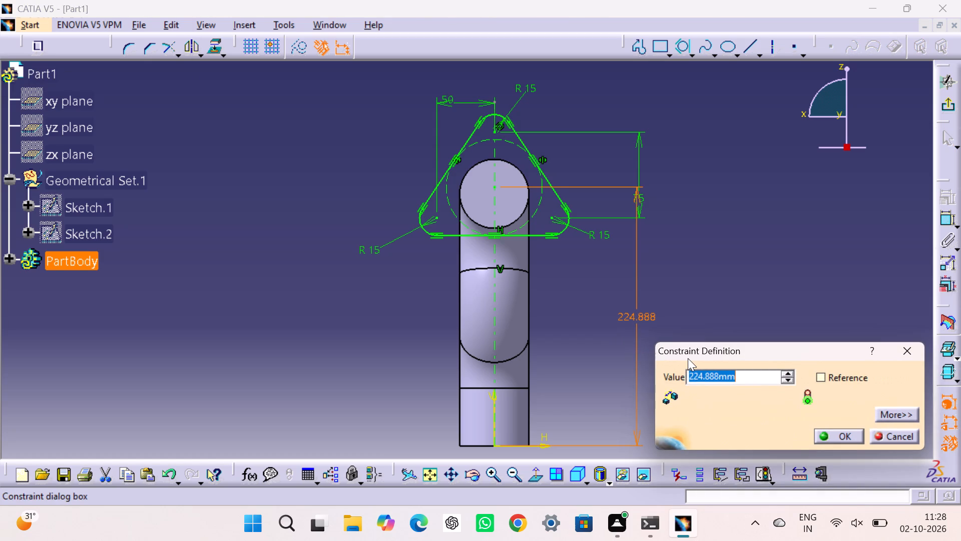
type("220")
key("Return")
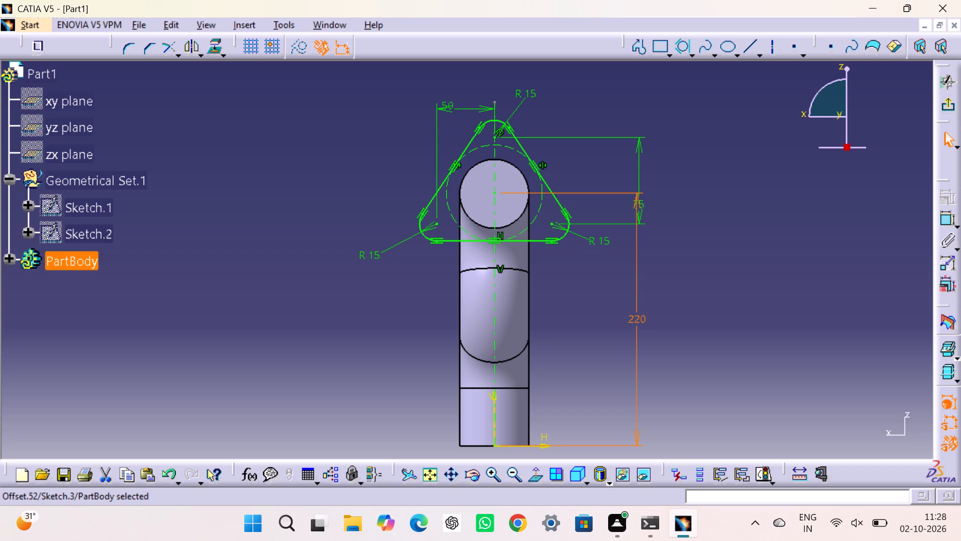
left_click(944, 109)
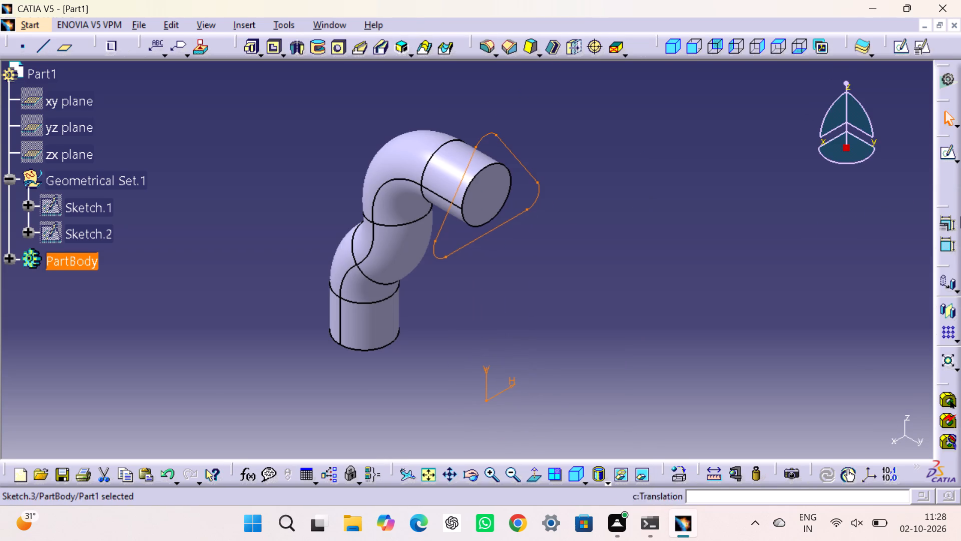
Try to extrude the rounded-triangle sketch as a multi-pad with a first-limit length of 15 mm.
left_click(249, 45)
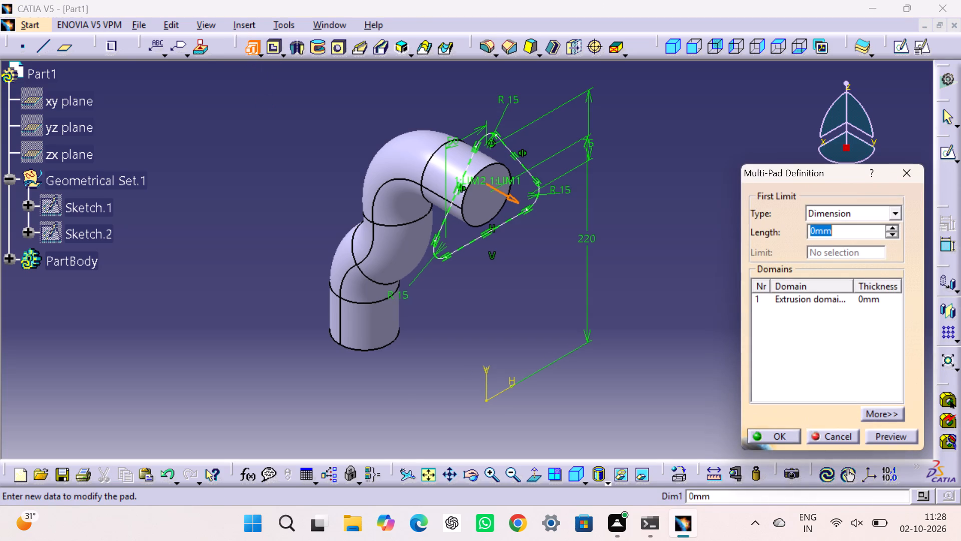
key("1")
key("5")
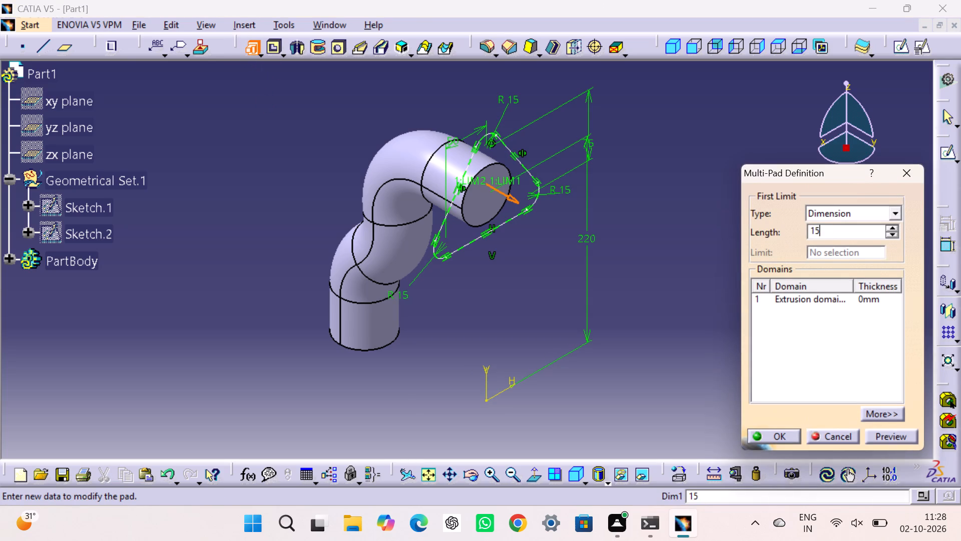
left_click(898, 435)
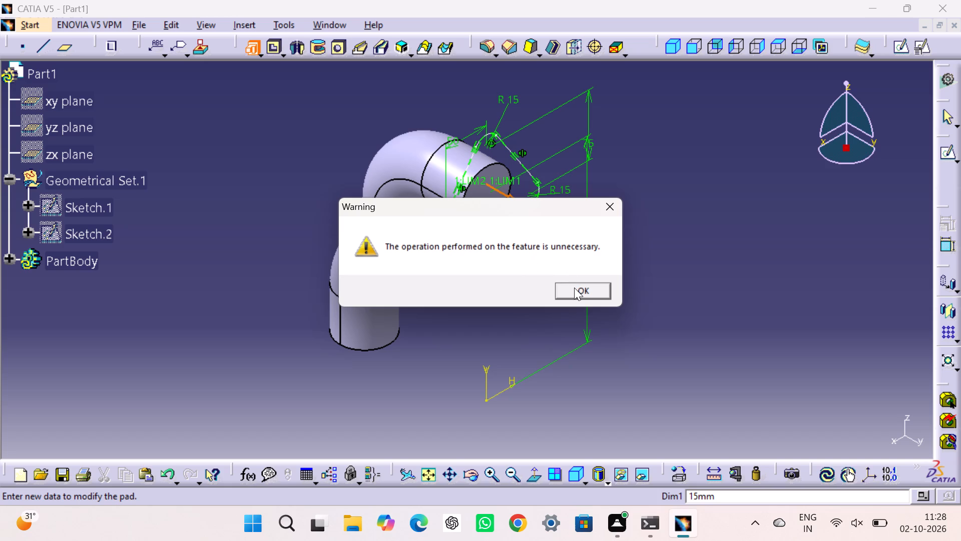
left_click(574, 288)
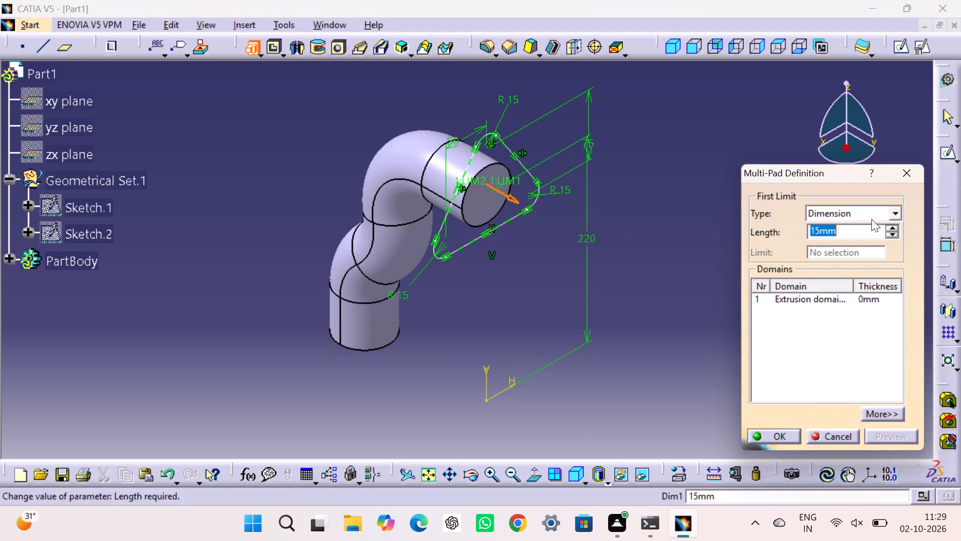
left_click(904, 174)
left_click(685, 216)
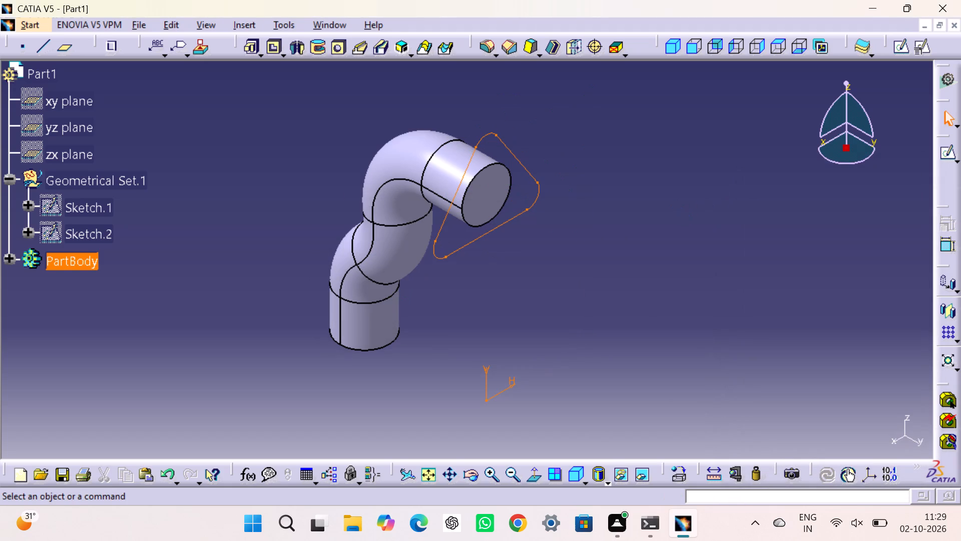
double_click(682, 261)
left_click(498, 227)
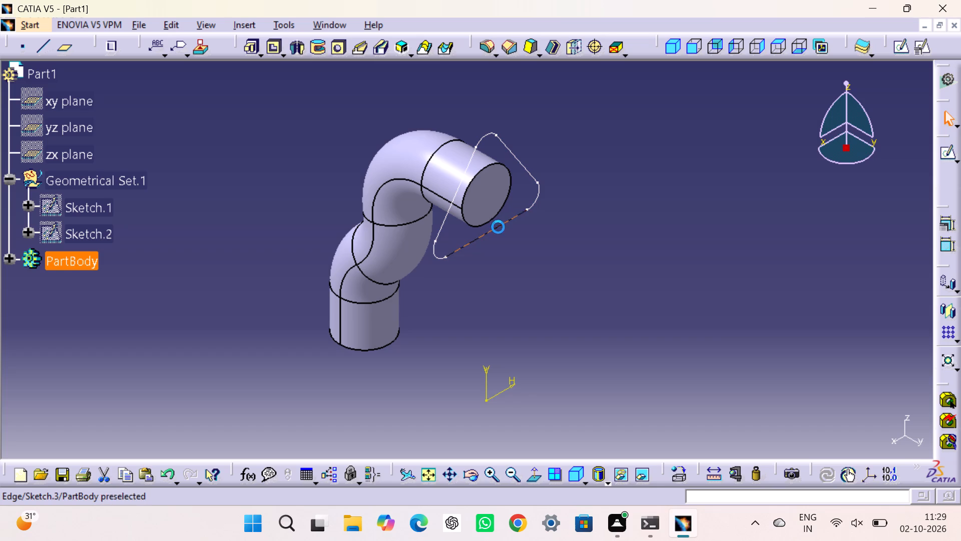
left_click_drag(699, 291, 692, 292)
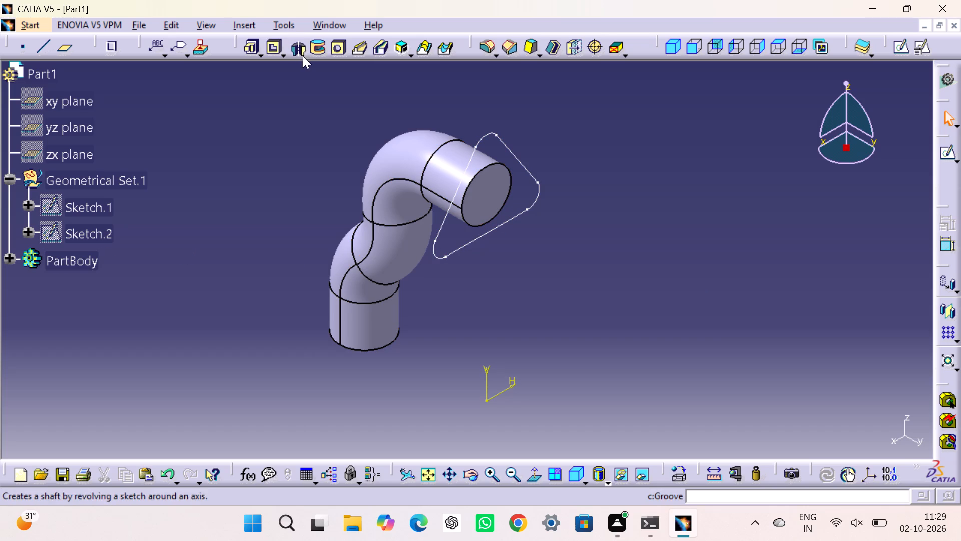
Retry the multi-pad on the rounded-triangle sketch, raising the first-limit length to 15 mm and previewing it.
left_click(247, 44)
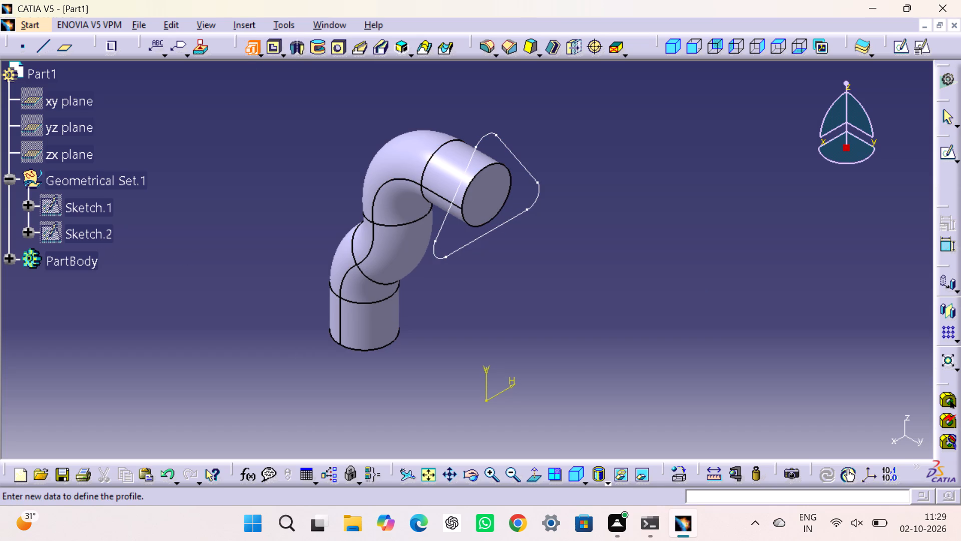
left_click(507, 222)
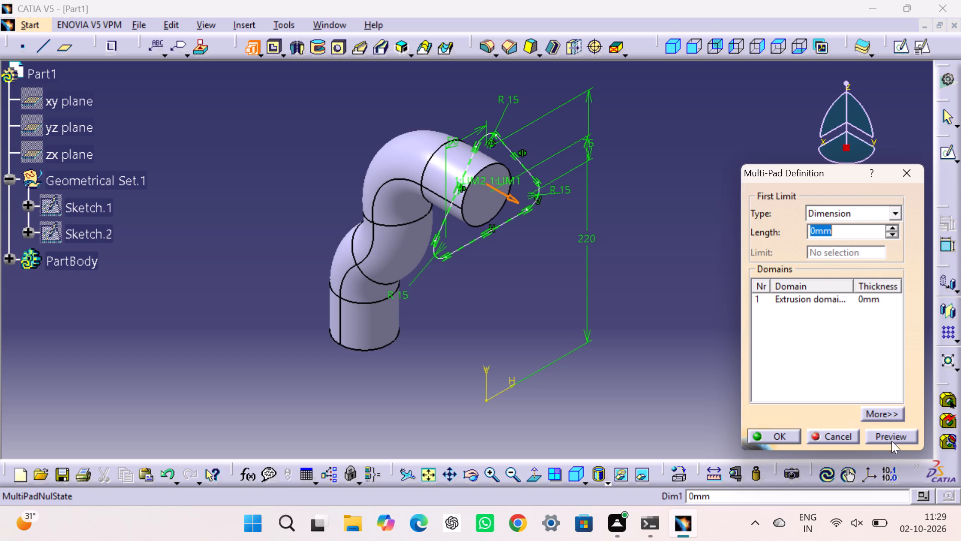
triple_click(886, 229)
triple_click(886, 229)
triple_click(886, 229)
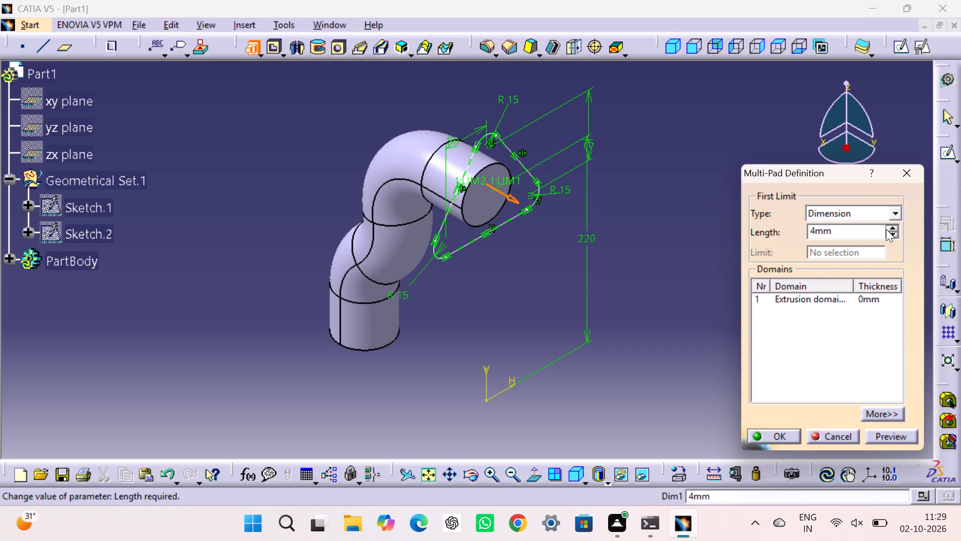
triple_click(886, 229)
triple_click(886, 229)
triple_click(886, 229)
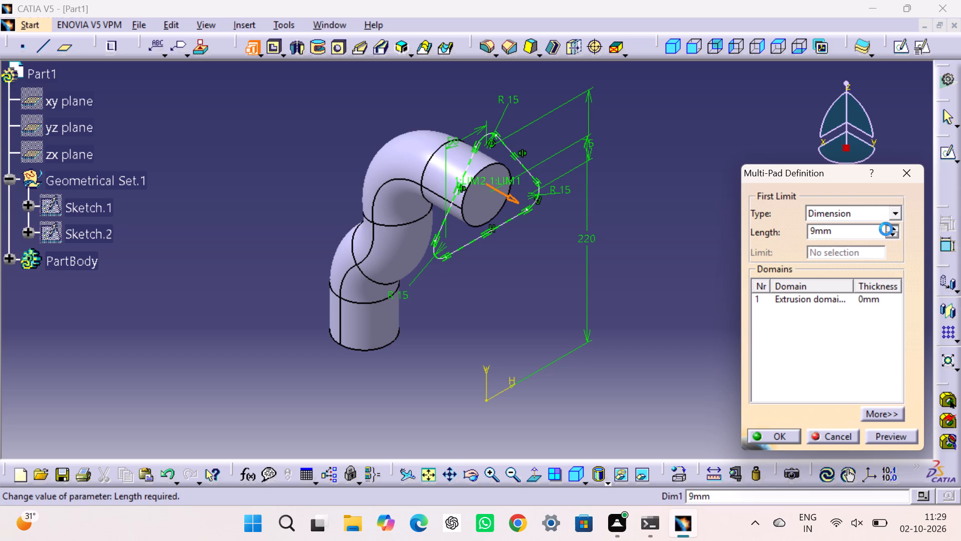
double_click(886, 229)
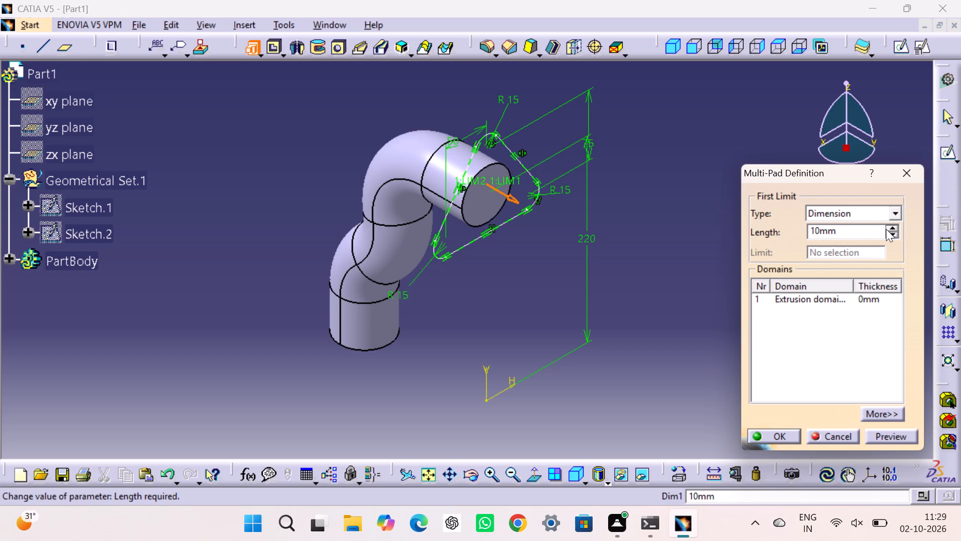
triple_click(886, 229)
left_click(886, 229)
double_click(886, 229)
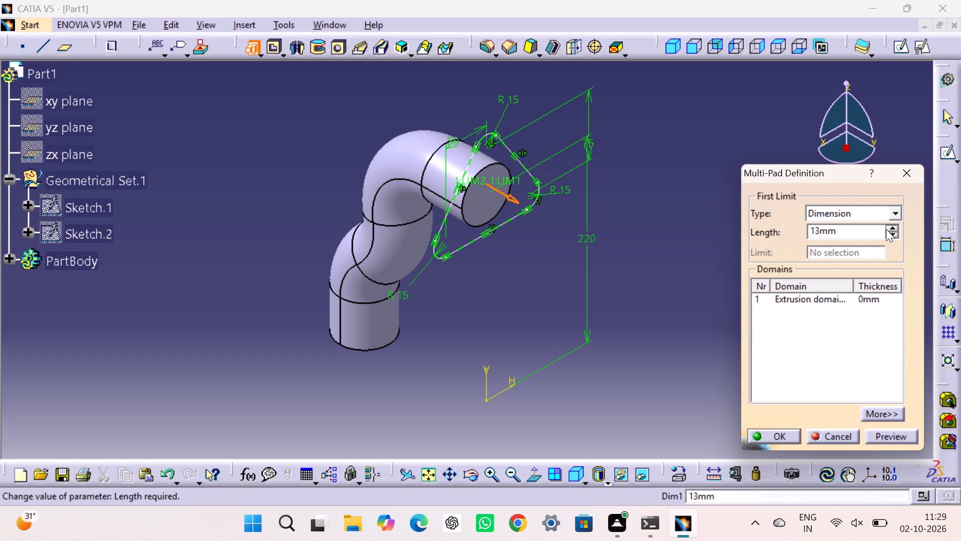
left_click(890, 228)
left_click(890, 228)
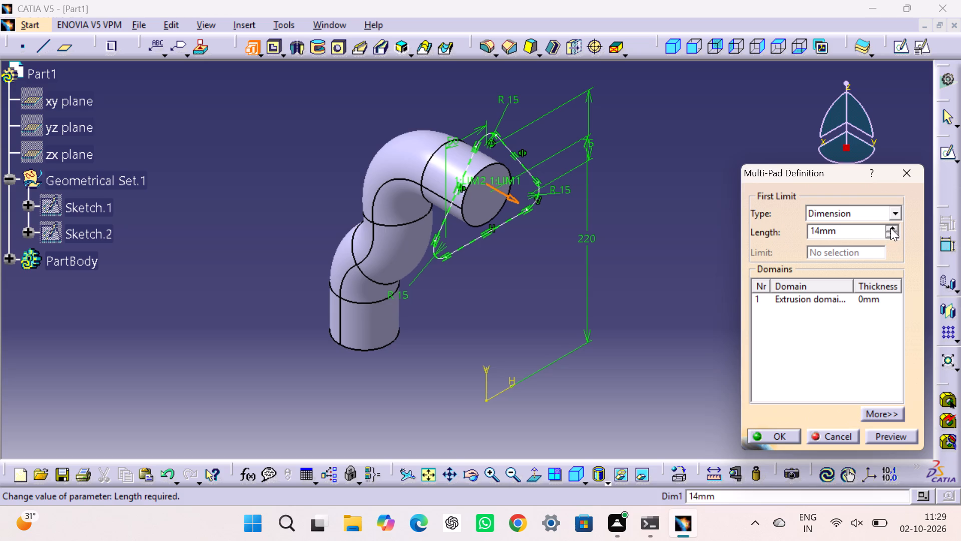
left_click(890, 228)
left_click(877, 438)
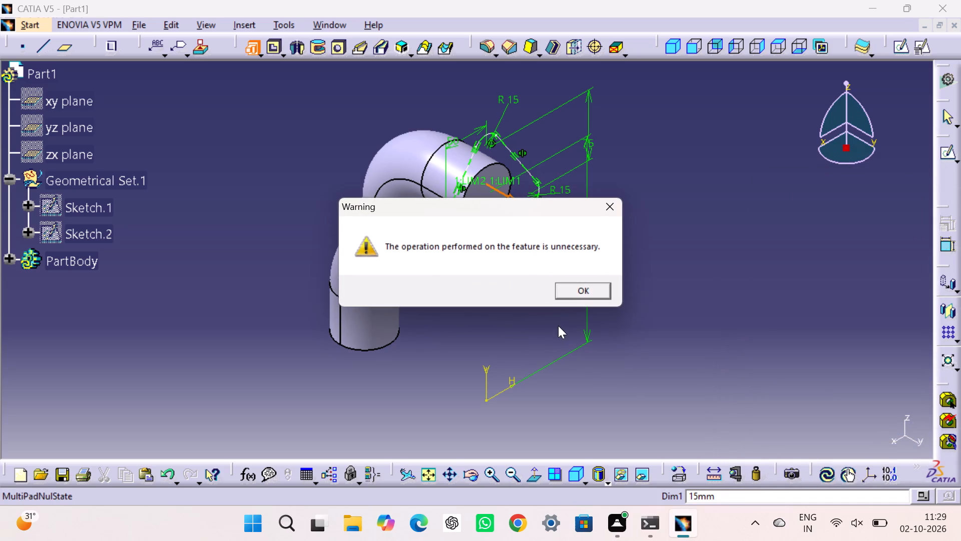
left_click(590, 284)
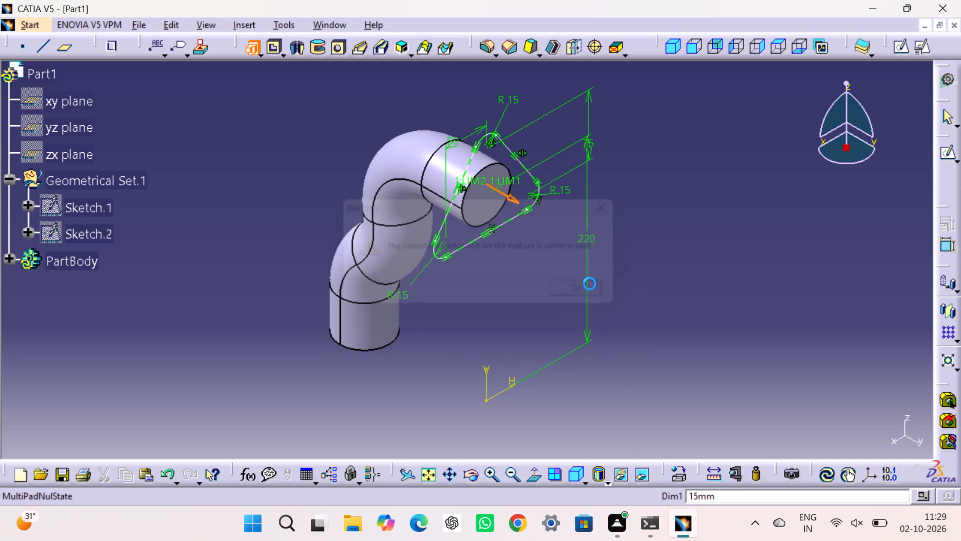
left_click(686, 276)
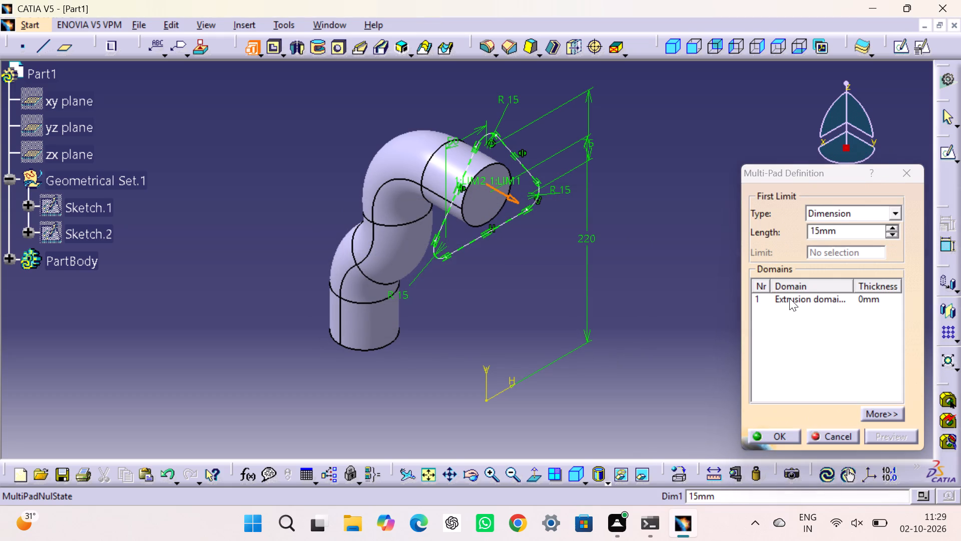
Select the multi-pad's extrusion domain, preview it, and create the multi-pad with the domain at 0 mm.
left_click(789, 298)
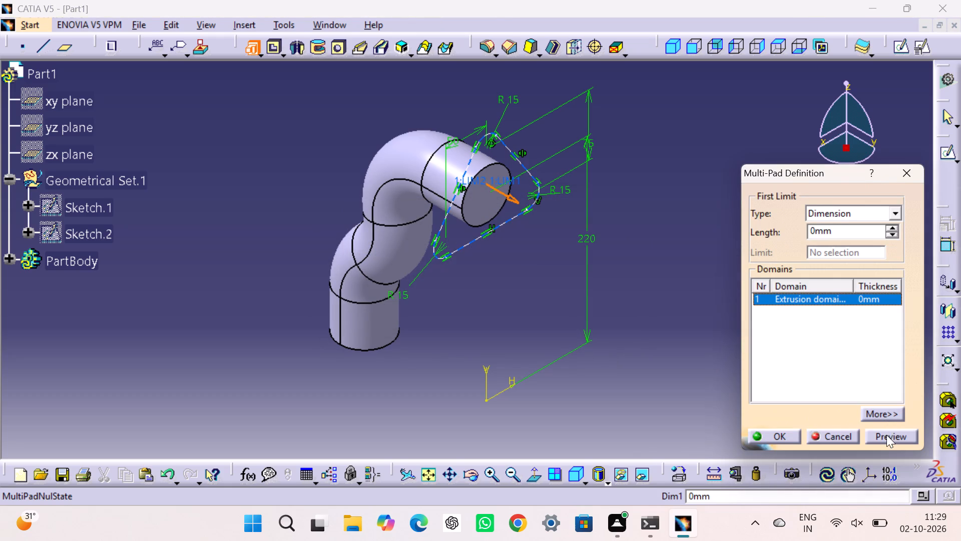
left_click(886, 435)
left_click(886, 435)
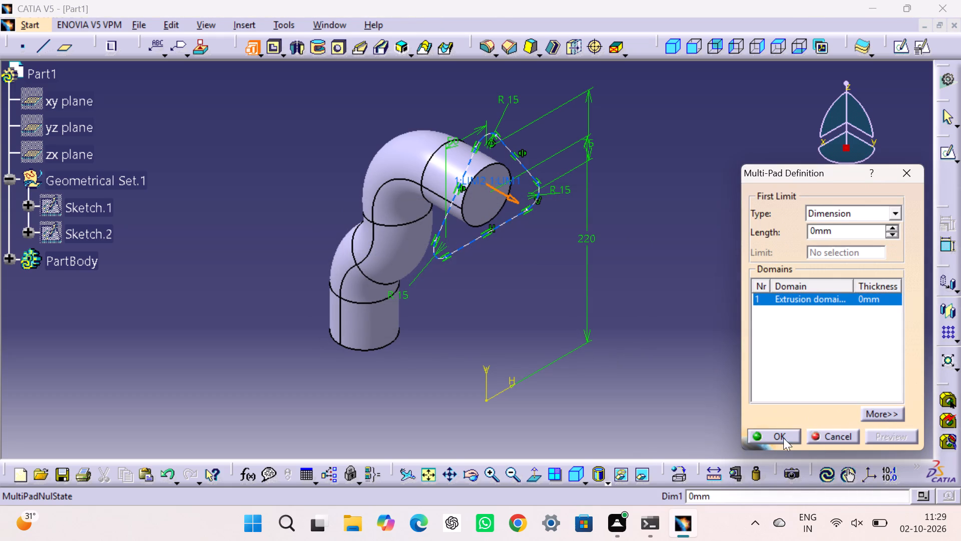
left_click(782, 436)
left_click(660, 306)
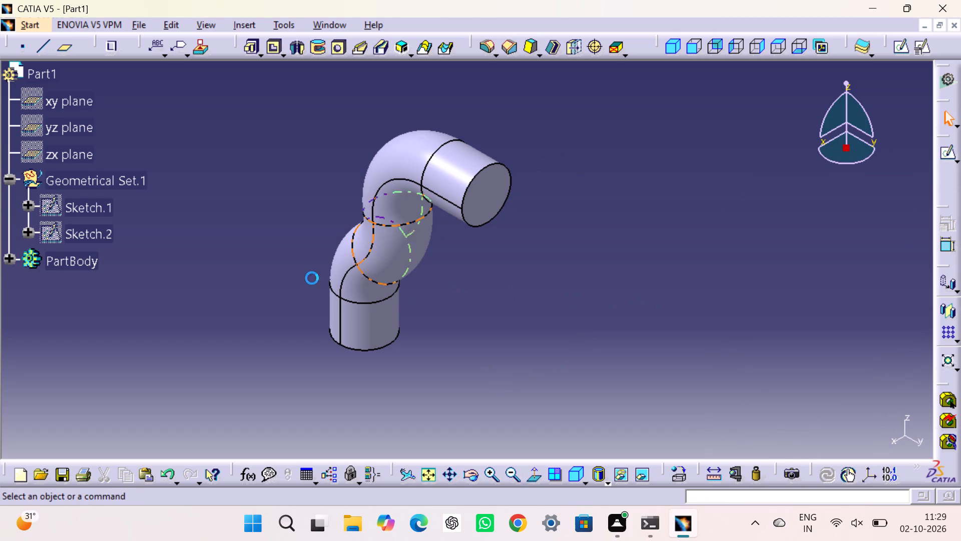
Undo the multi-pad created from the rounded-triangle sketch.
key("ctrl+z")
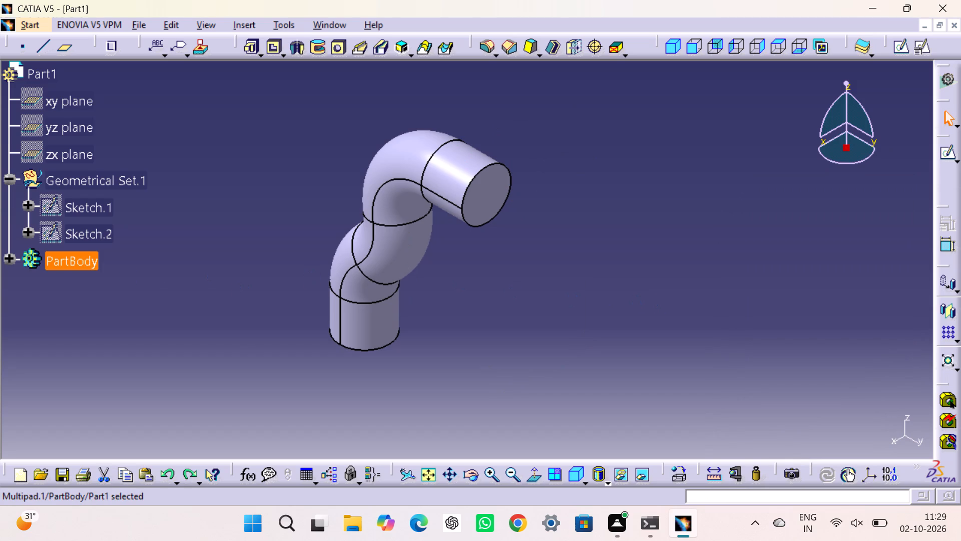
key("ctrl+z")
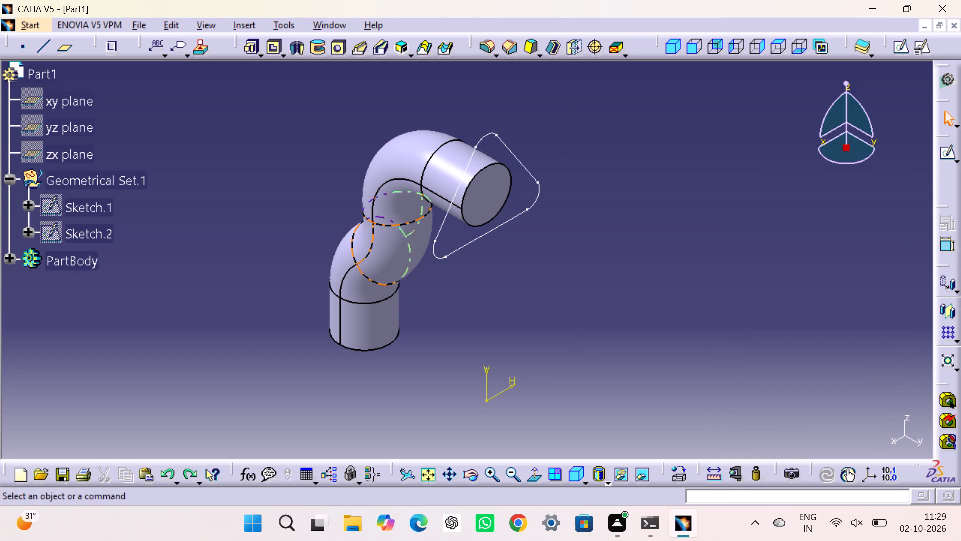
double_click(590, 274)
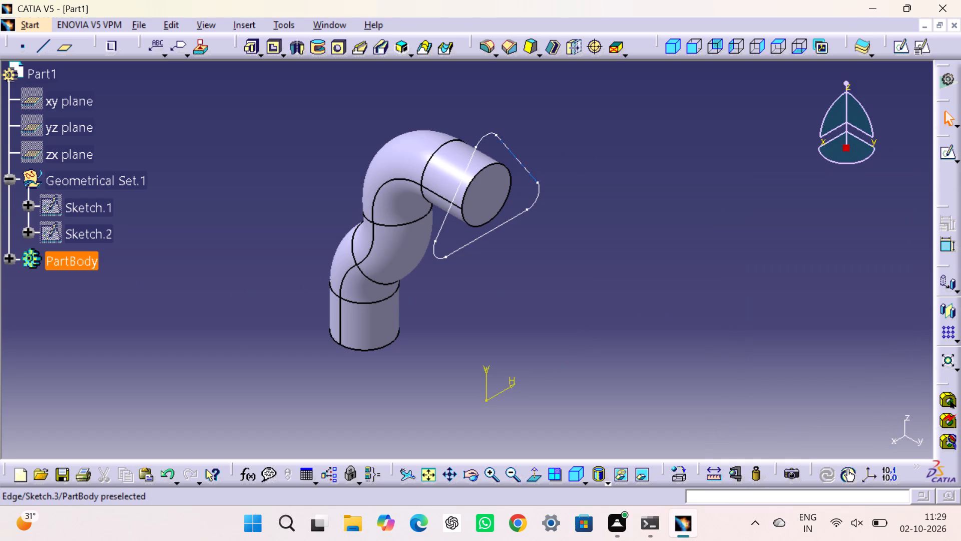
Open the rounded-triangle sketch for editing and project the circular edge of the rib's end face into it.
double_click(518, 158)
left_click(755, 303)
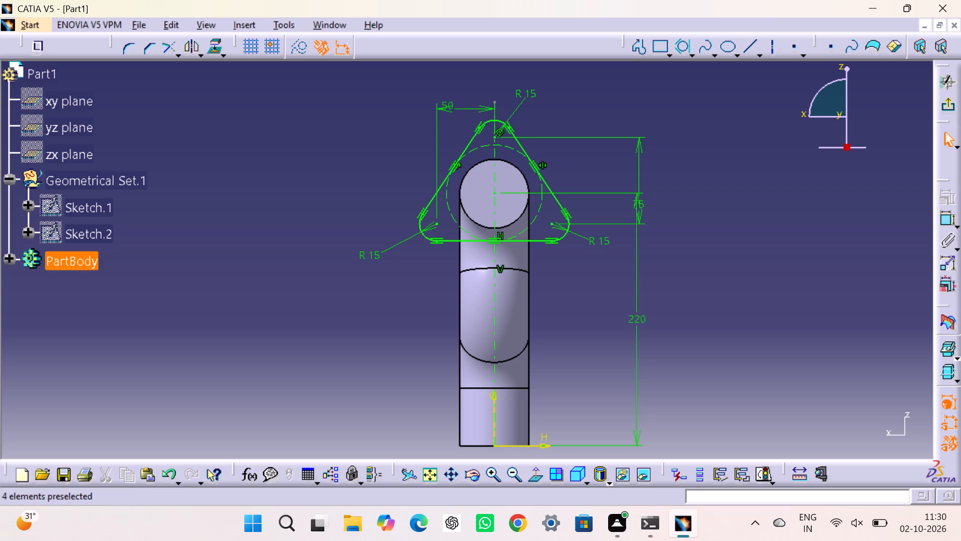
left_click(724, 279)
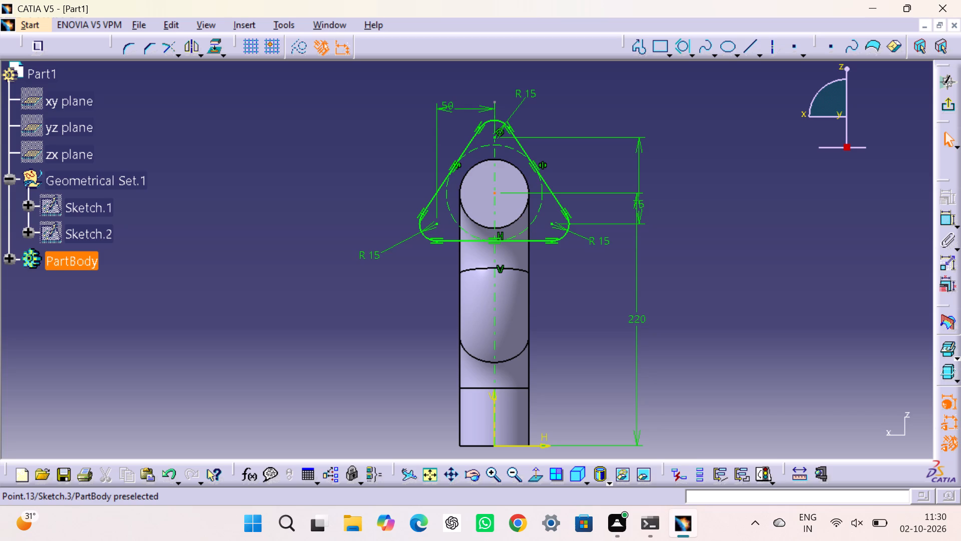
left_click(518, 219)
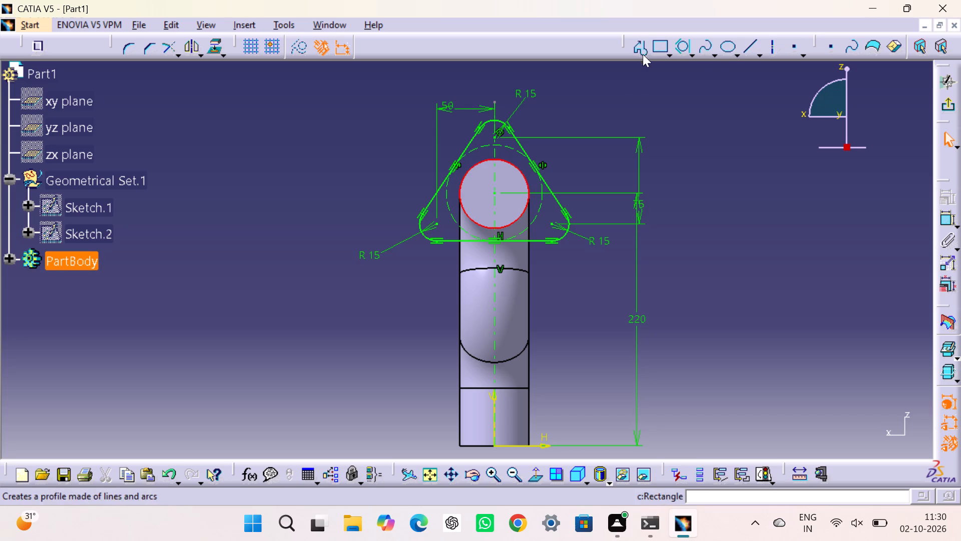
left_click(215, 49)
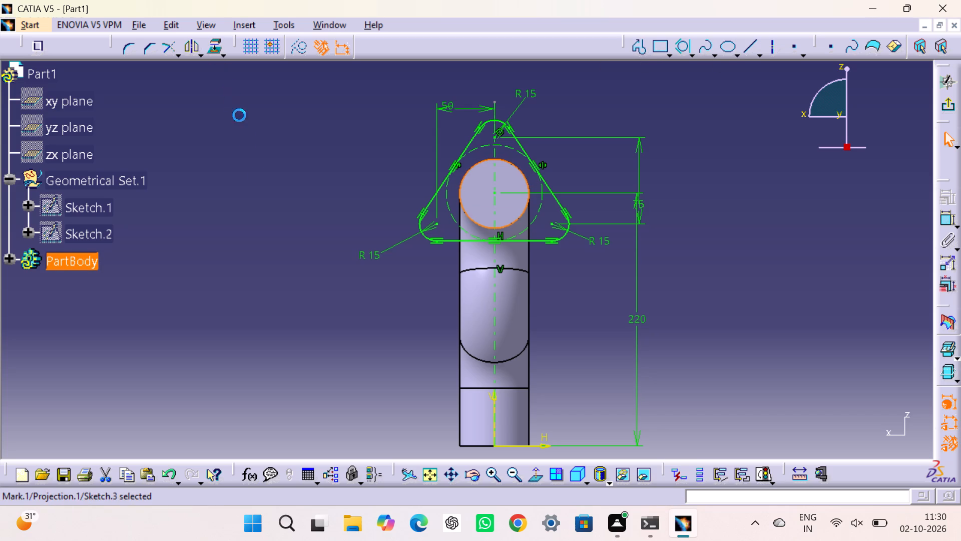
left_click(260, 180)
left_click(833, 329)
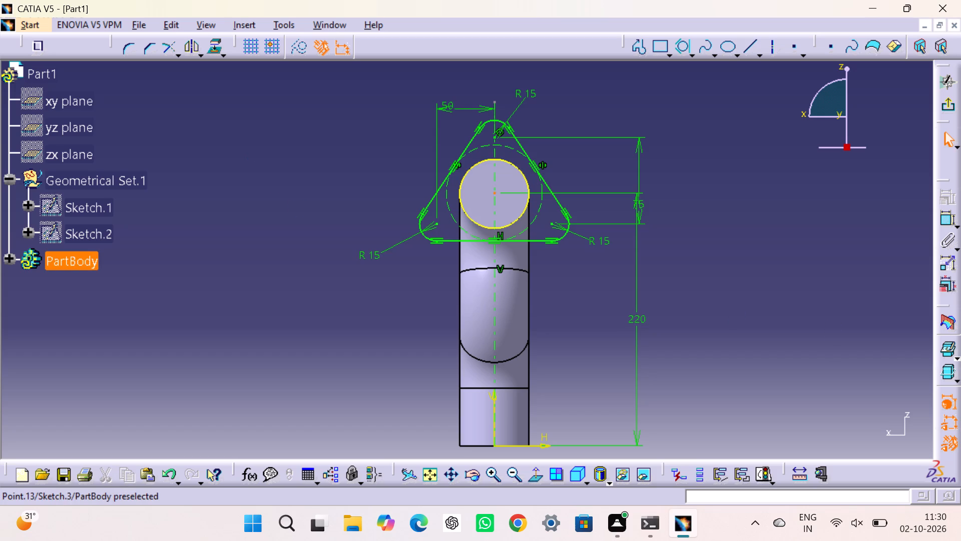
Delete the 220 mm vertical offset dimension that positions the triangle's construction circle.
left_click_drag(493, 194, 511, 204)
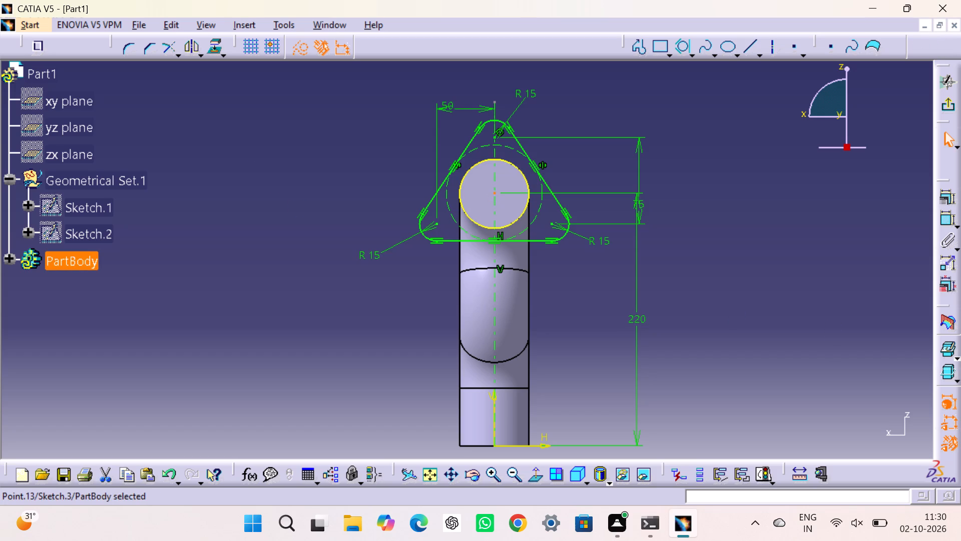
left_click(636, 317)
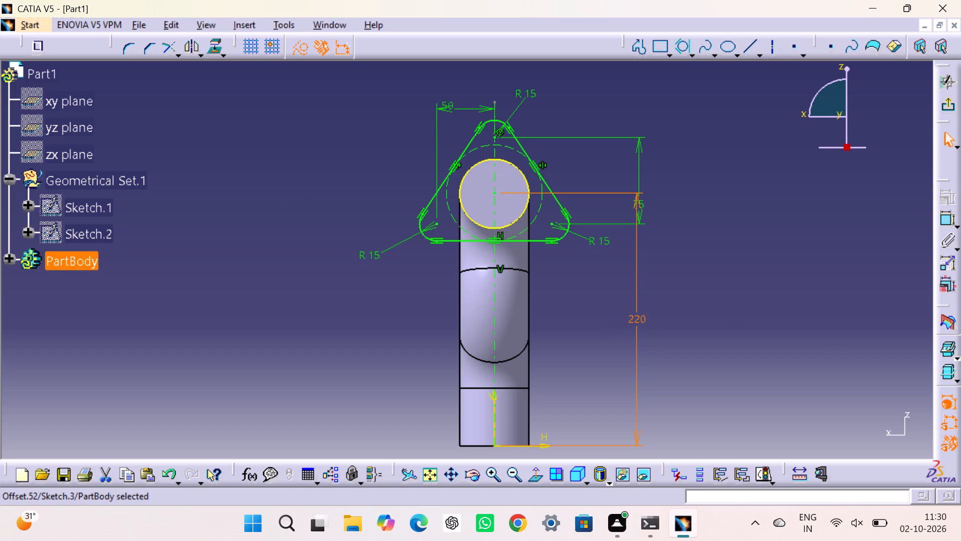
key("Delete")
left_click_drag(897, 285, 880, 290)
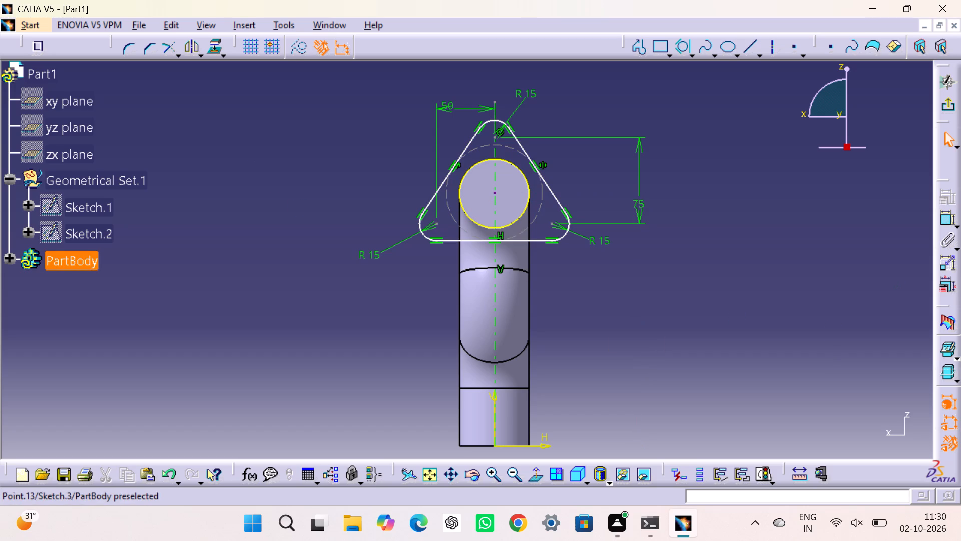
Apply a concentricity constraint between the construction circle's centre point and the projected circle.
left_click(497, 193)
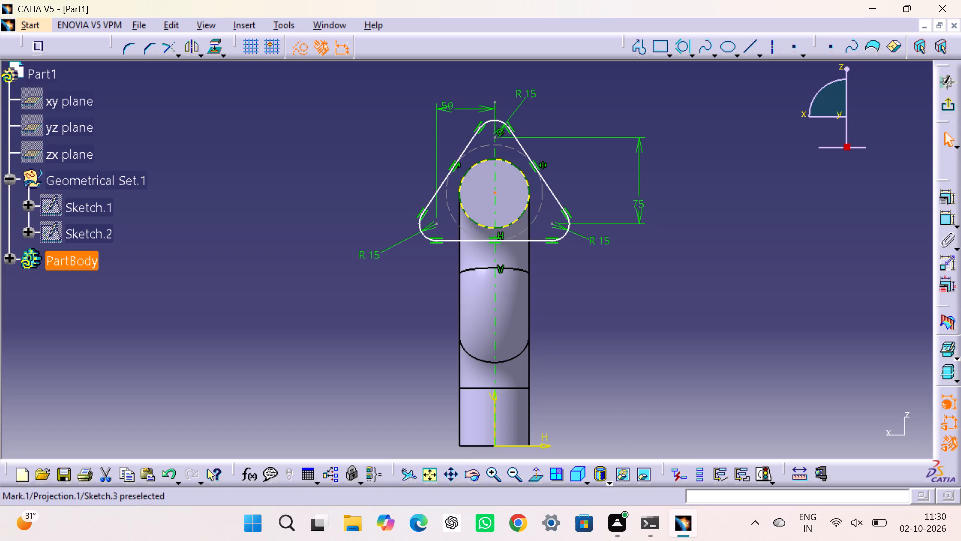
left_click(494, 157, "ctrl")
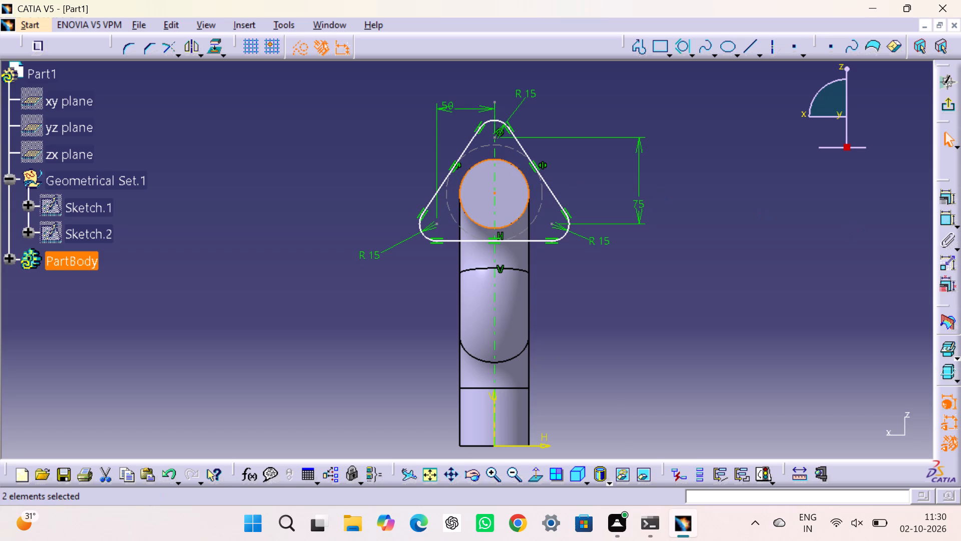
left_click(943, 193)
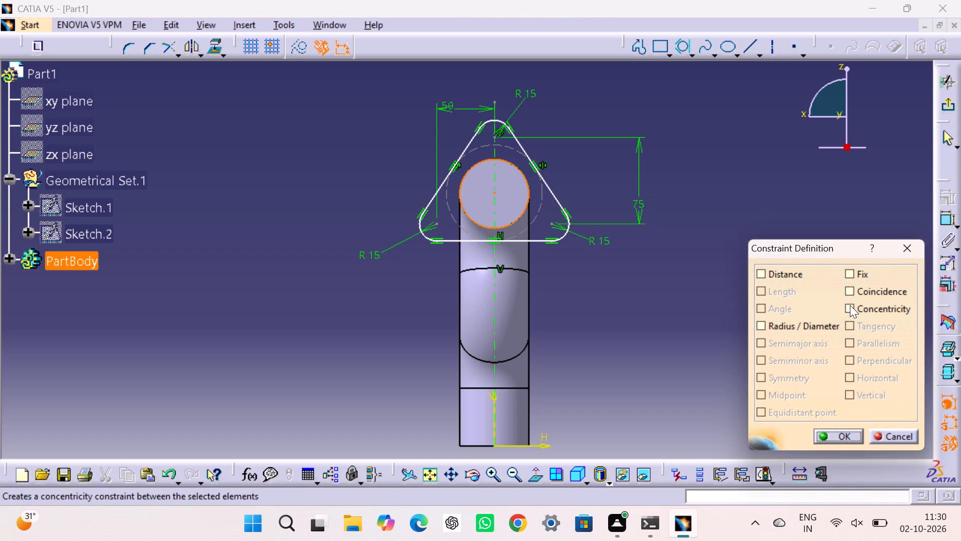
left_click(850, 305)
left_click(853, 437)
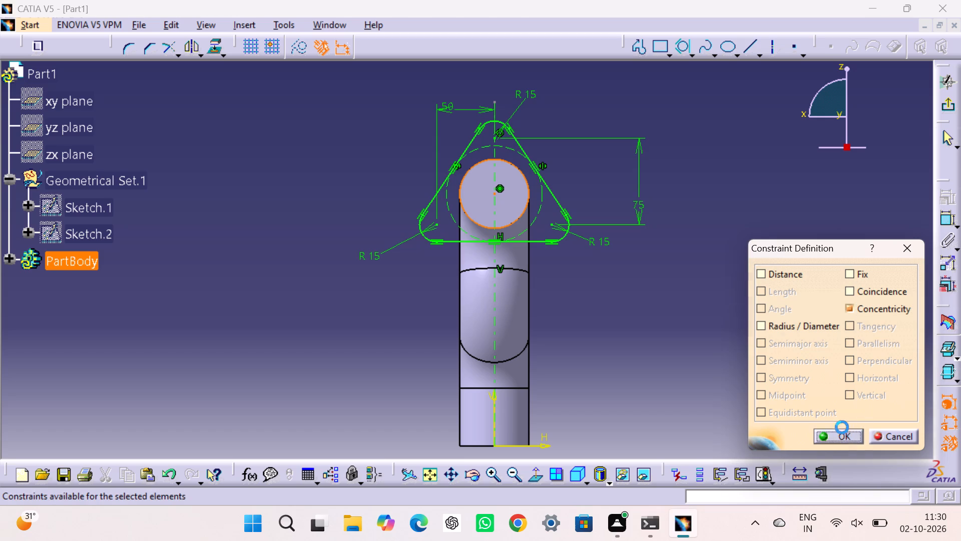
left_click(792, 363)
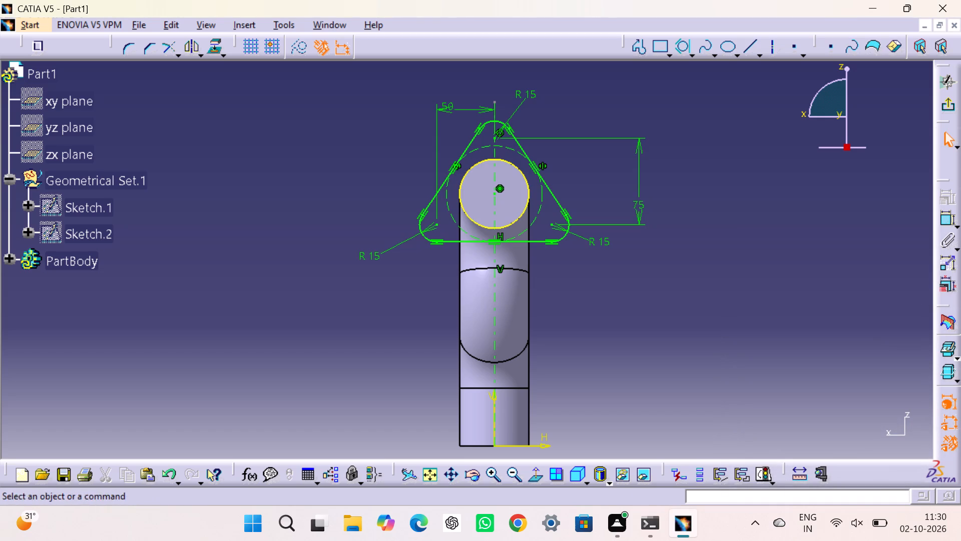
Convert the projected circle to a construction element, turn construction mode off, and exit the sketch.
left_click(528, 194)
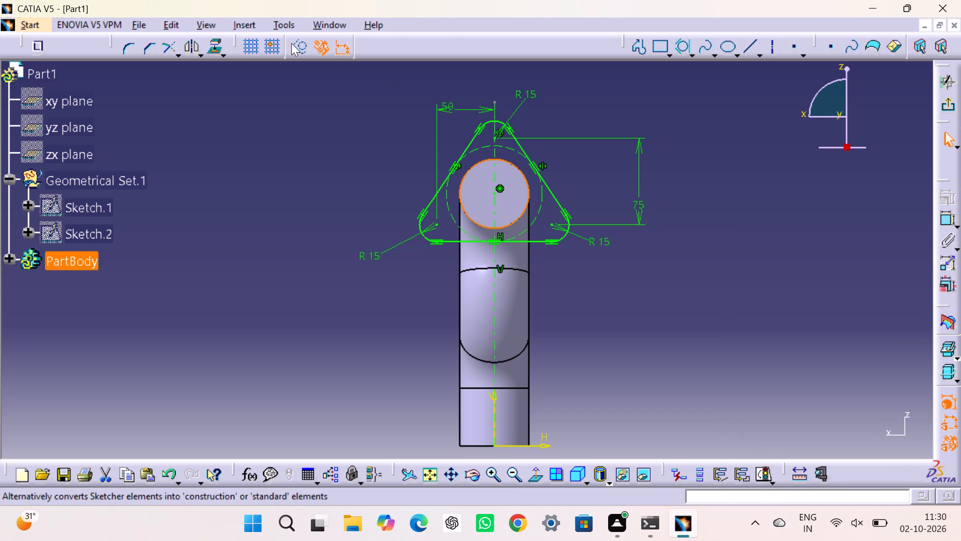
left_click(292, 44)
left_click(308, 113)
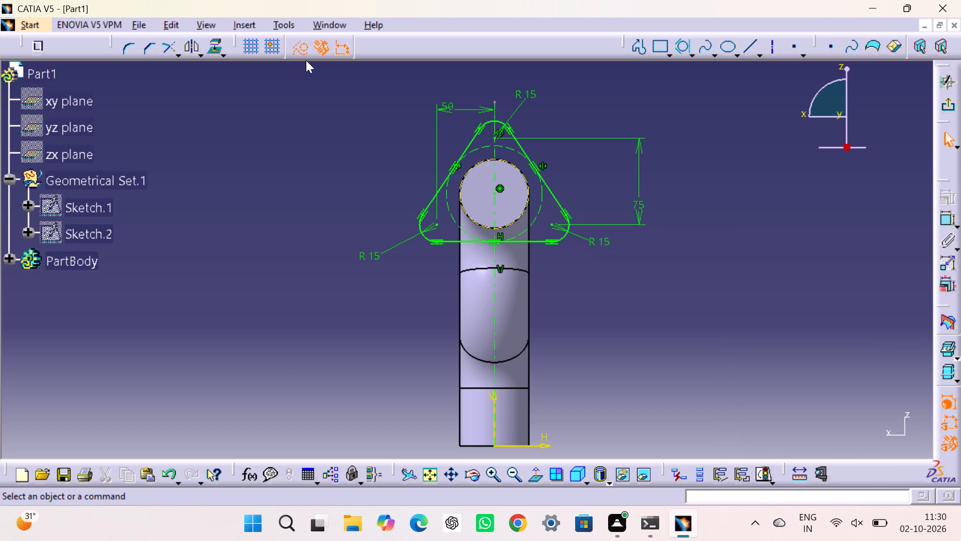
left_click(302, 51)
left_click(303, 101)
left_click(952, 105)
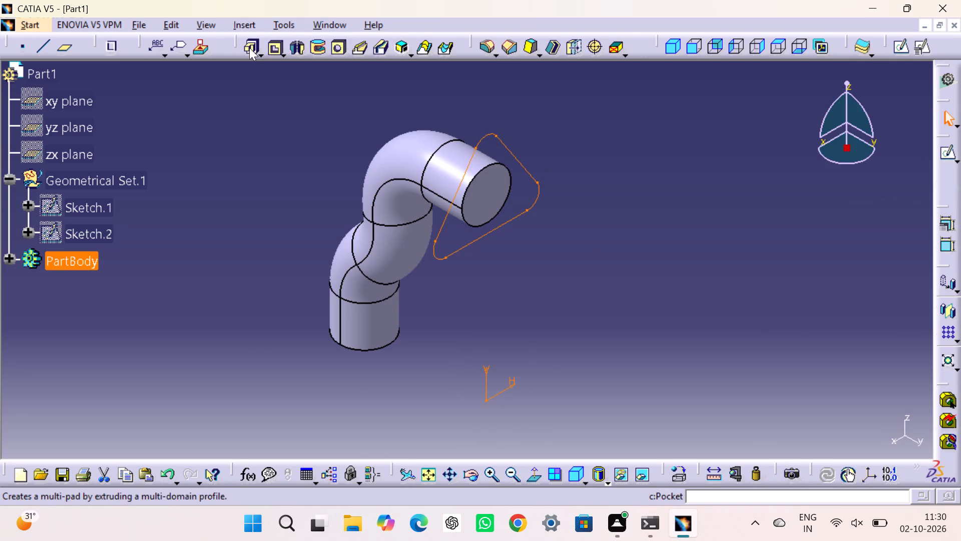
Extrude the rounded-triangle sketch as a pad with a first-limit length of 15 mm, previewing it first.
left_click(258, 50)
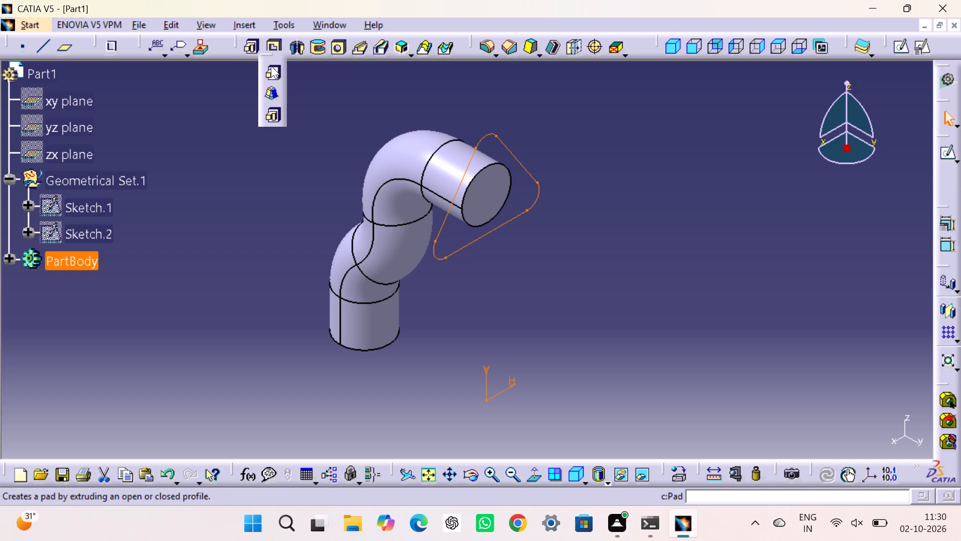
left_click(274, 71)
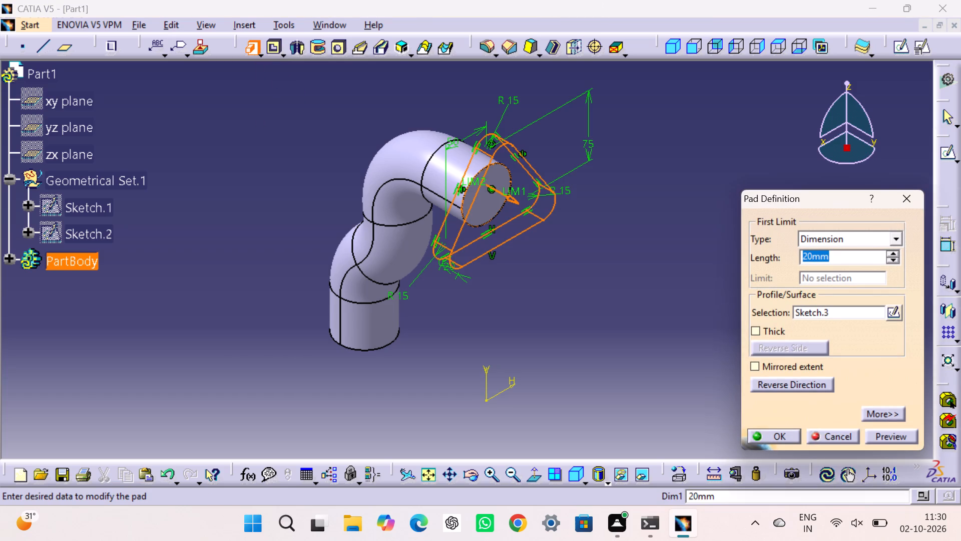
key("1")
key("5")
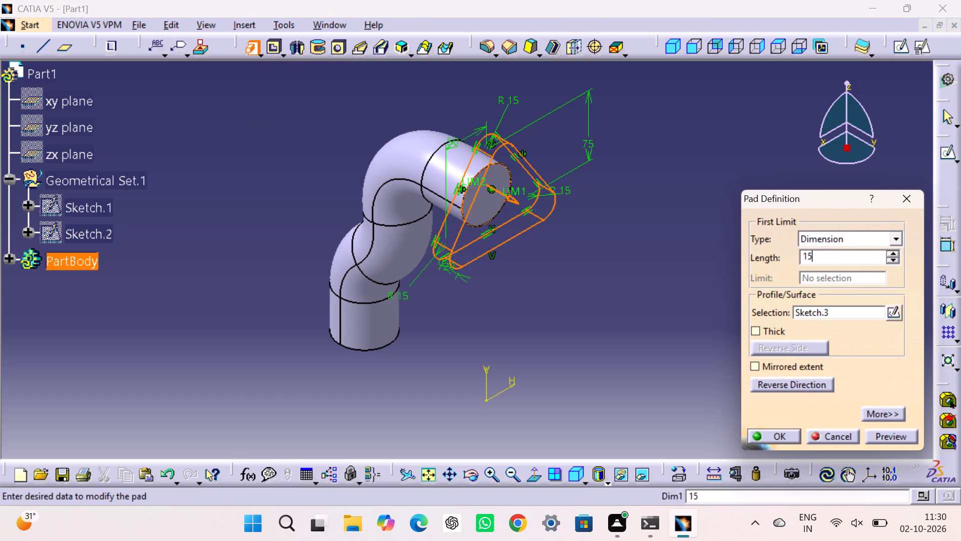
left_click(901, 435)
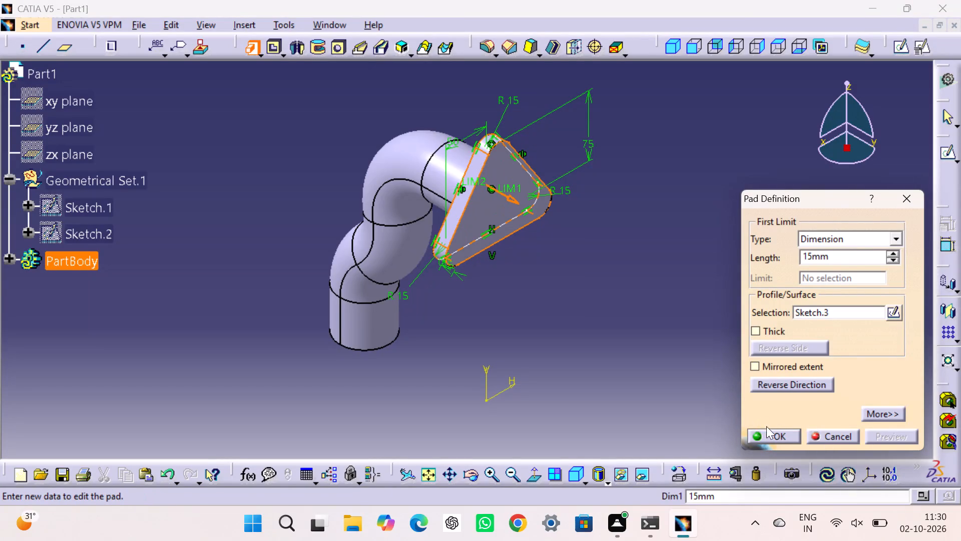
left_click(779, 435)
left_click(691, 329)
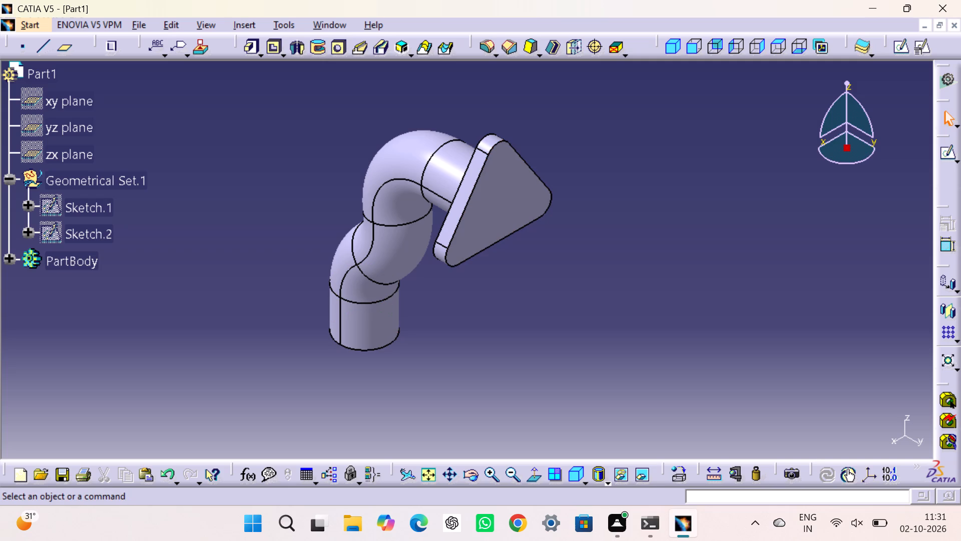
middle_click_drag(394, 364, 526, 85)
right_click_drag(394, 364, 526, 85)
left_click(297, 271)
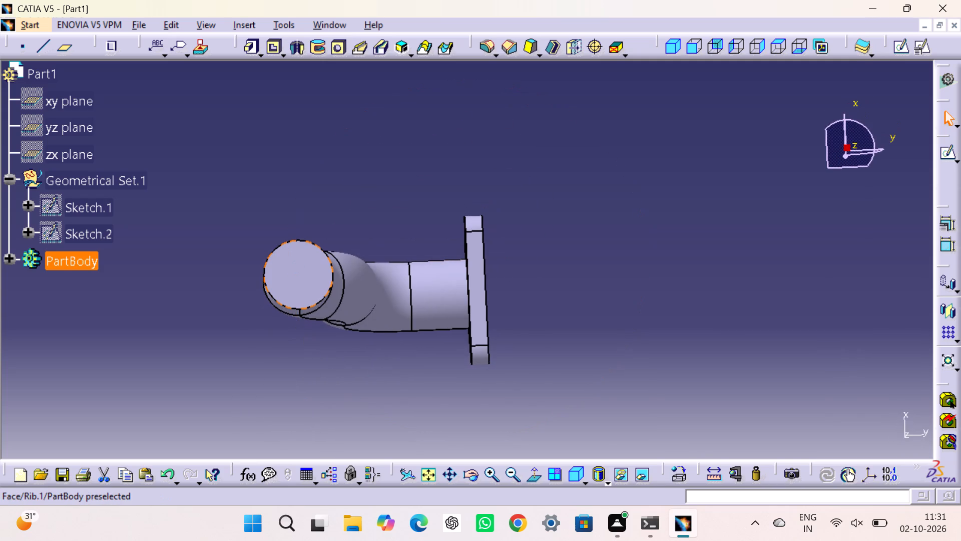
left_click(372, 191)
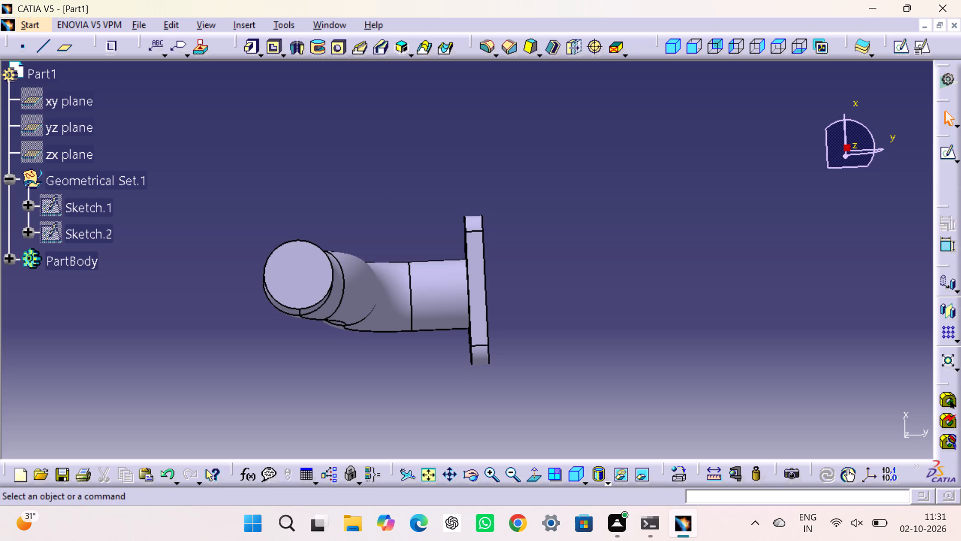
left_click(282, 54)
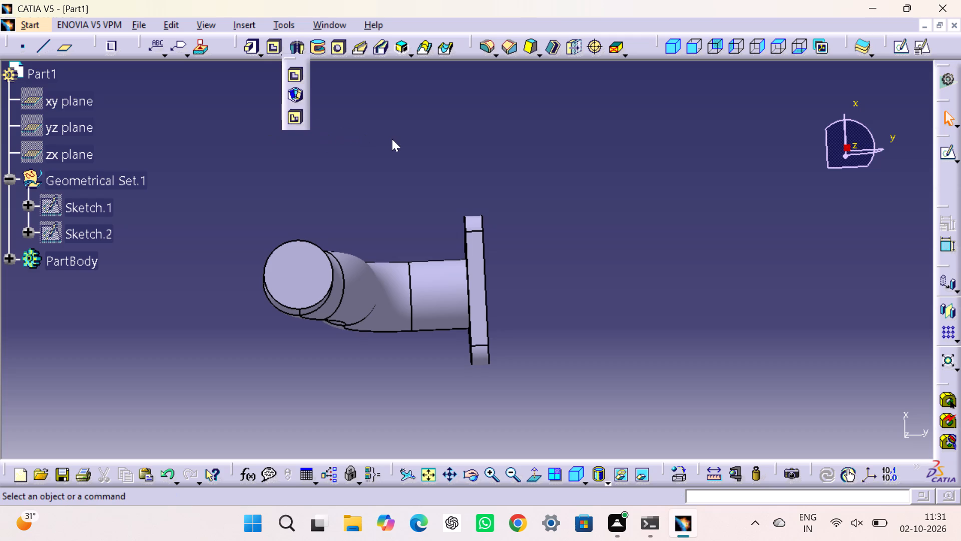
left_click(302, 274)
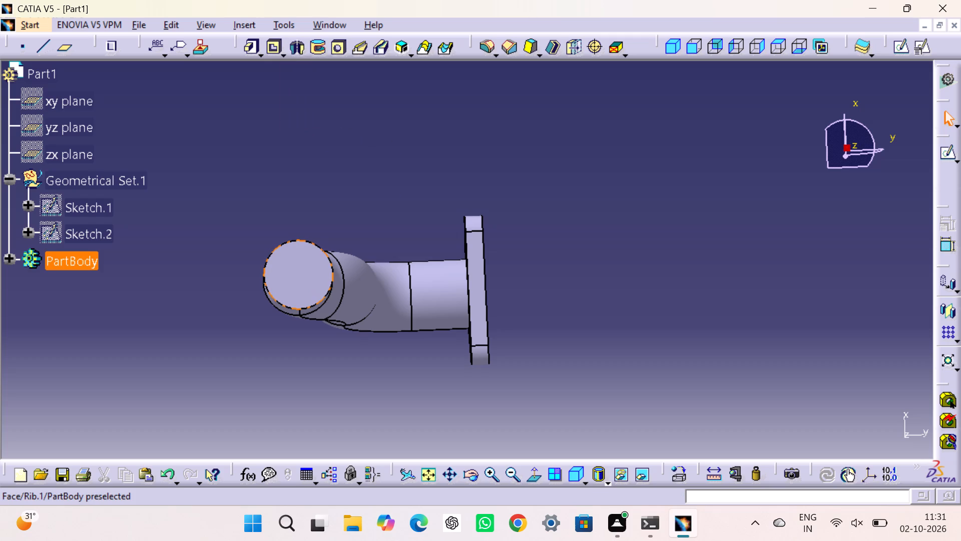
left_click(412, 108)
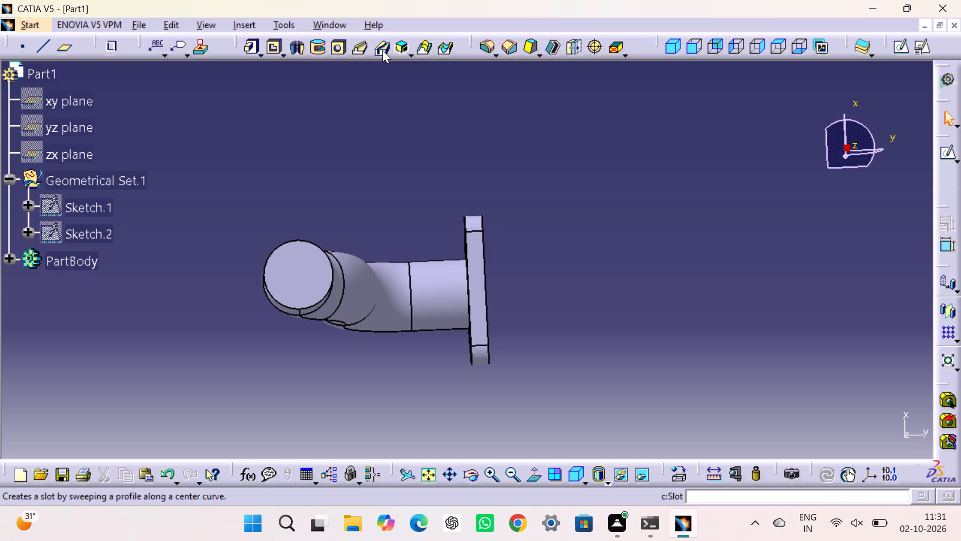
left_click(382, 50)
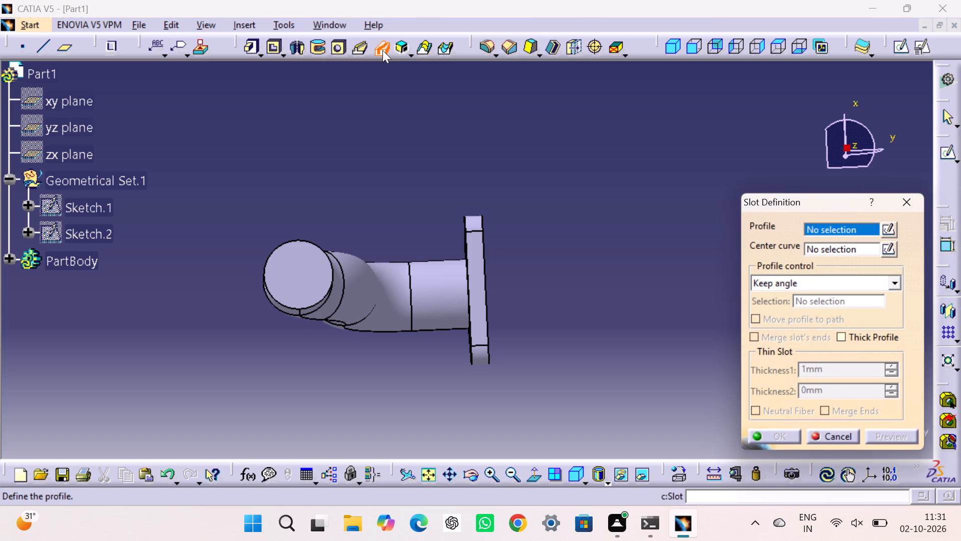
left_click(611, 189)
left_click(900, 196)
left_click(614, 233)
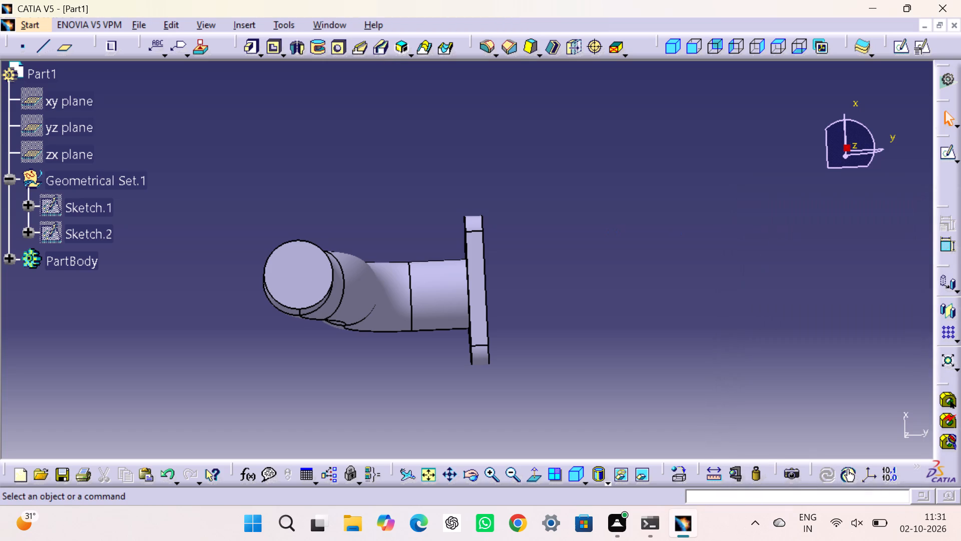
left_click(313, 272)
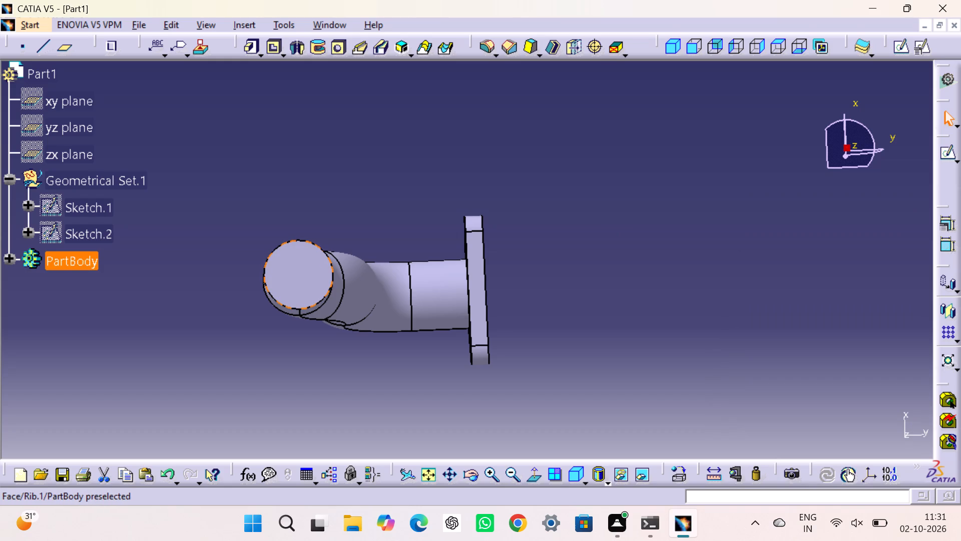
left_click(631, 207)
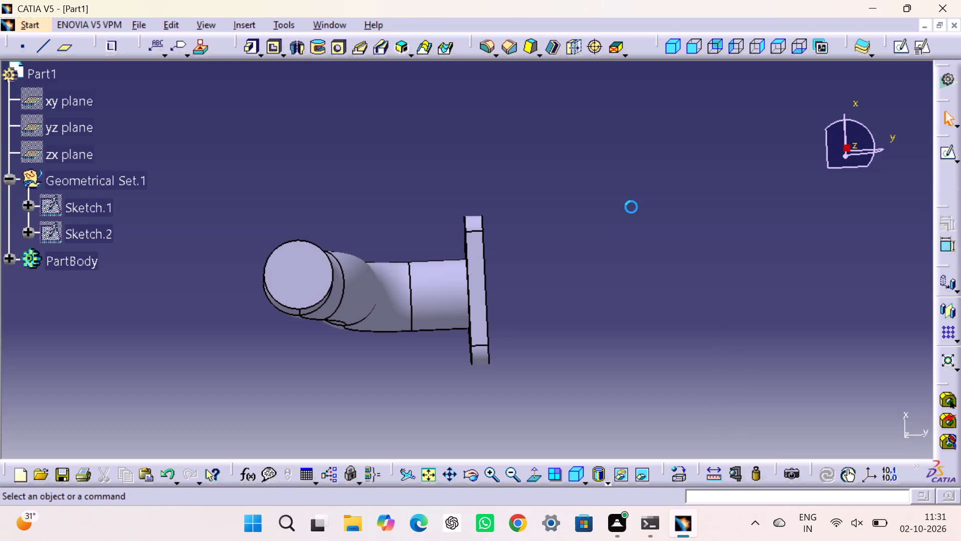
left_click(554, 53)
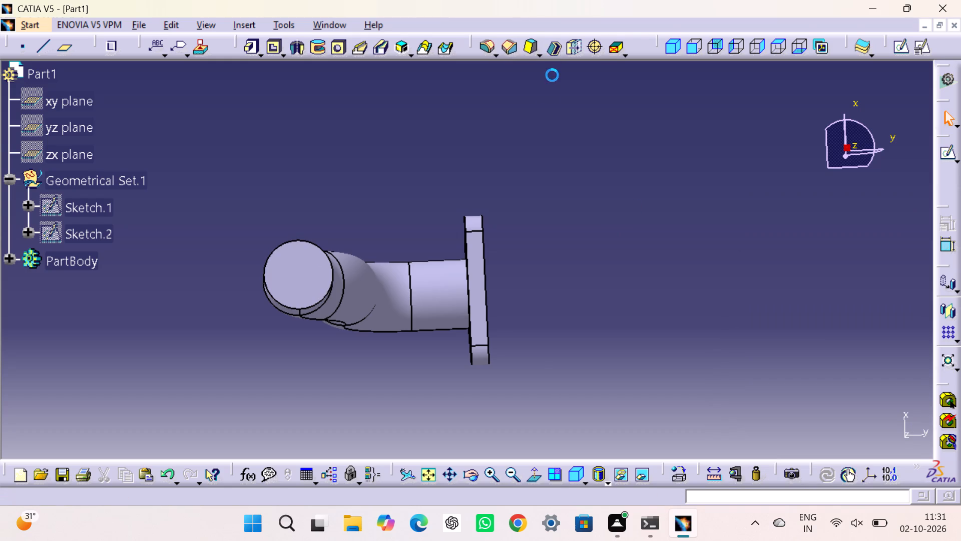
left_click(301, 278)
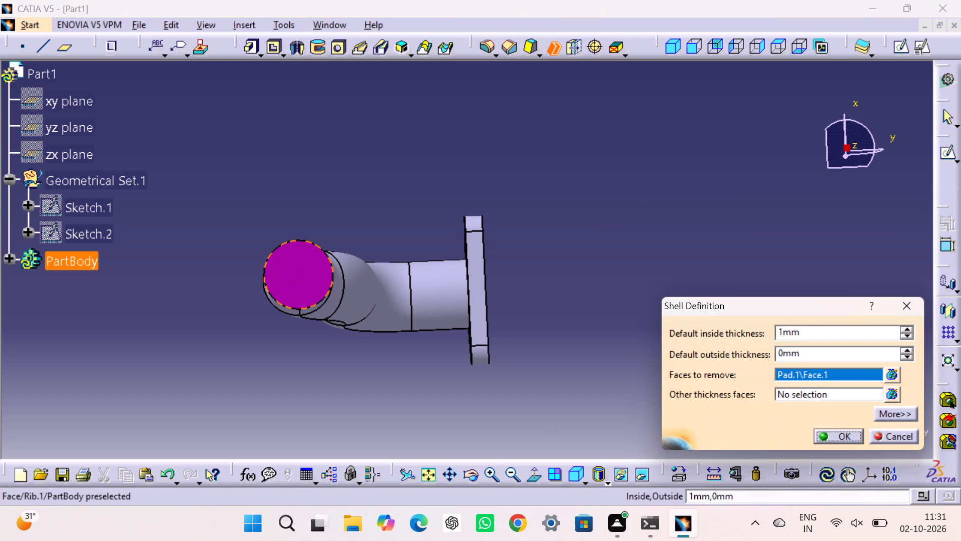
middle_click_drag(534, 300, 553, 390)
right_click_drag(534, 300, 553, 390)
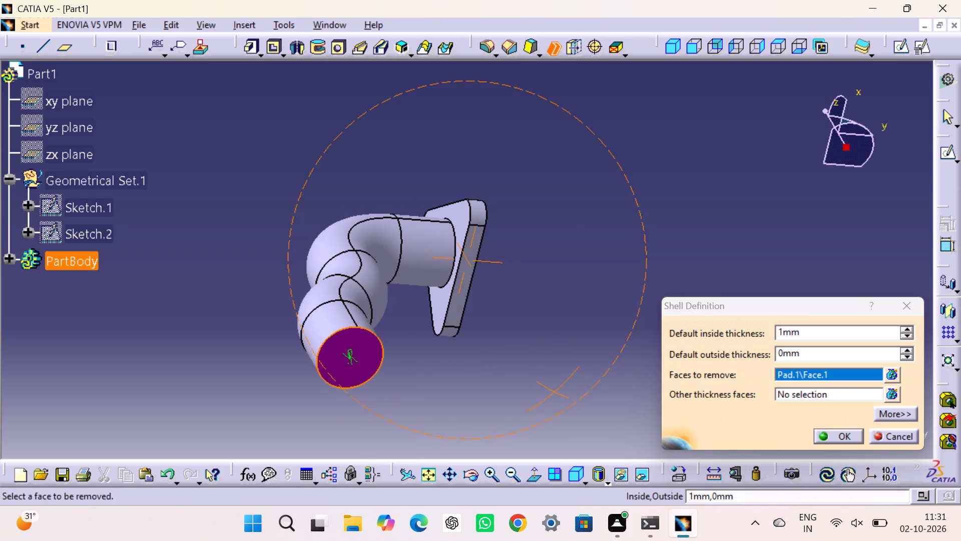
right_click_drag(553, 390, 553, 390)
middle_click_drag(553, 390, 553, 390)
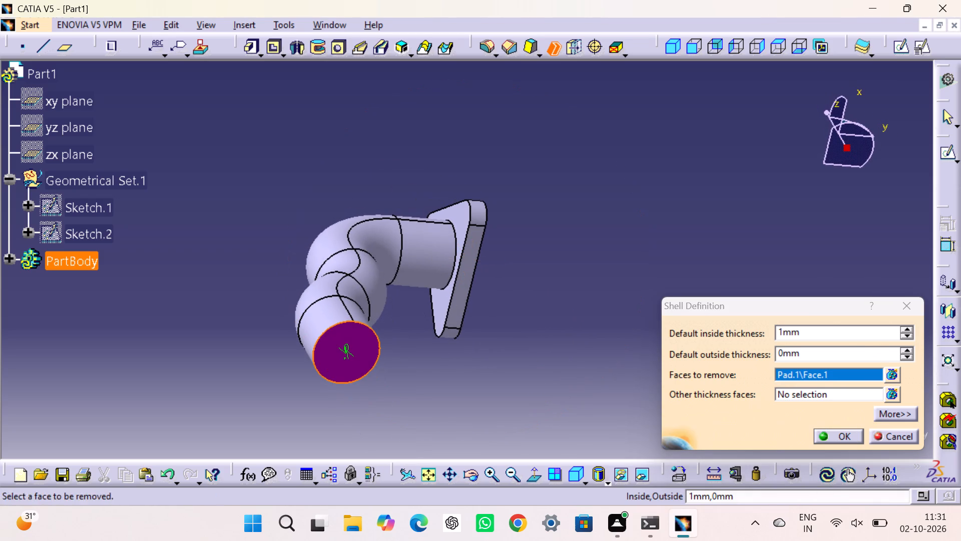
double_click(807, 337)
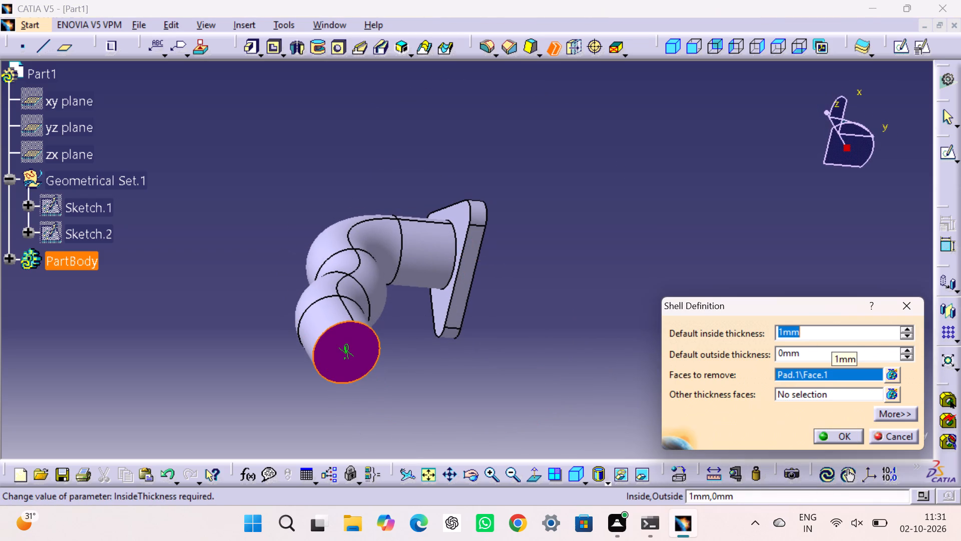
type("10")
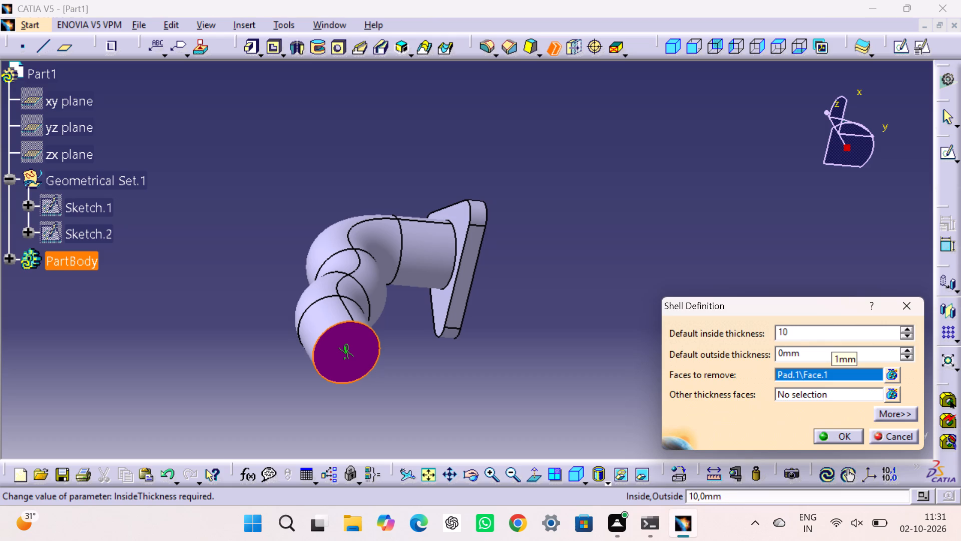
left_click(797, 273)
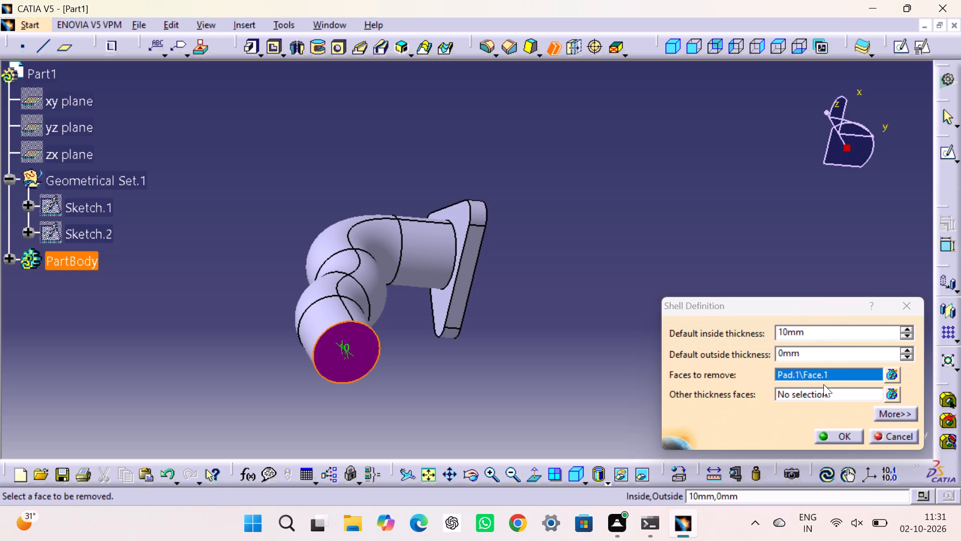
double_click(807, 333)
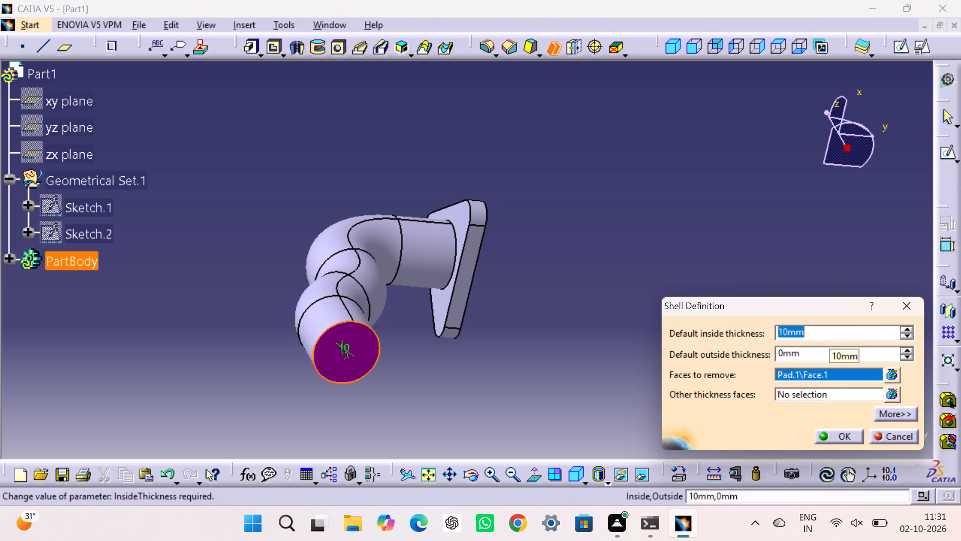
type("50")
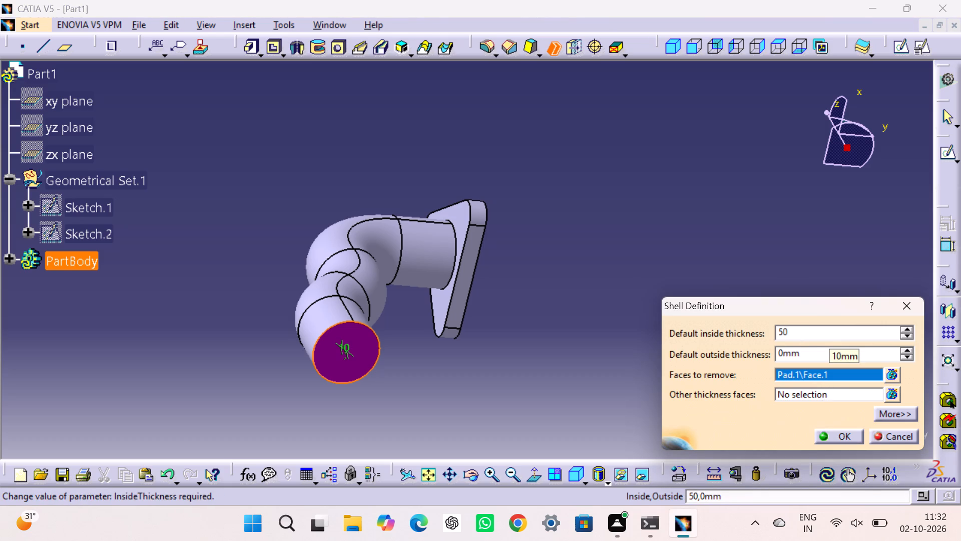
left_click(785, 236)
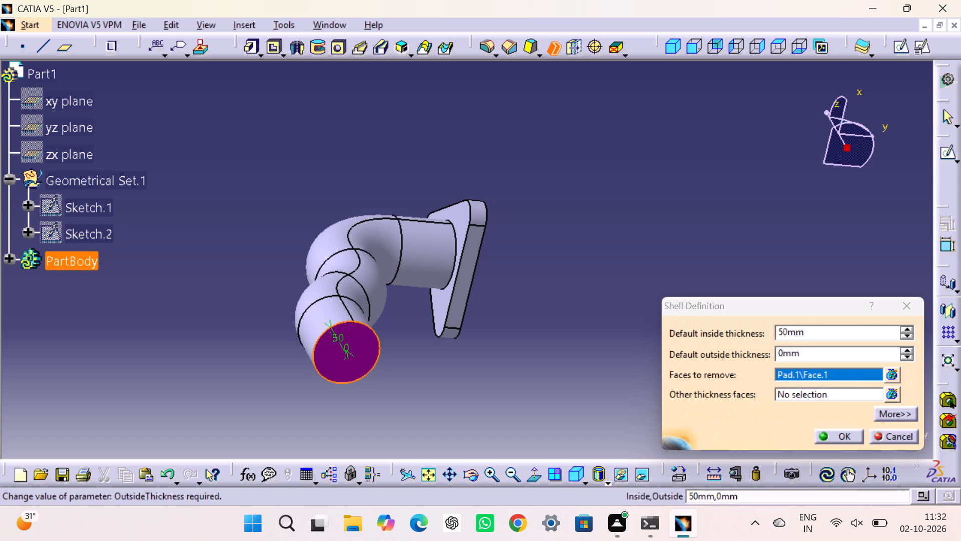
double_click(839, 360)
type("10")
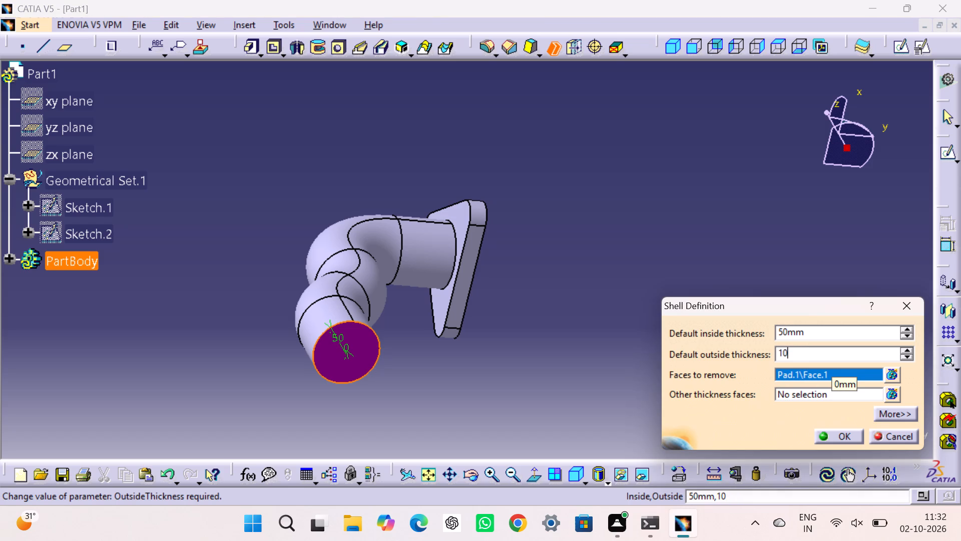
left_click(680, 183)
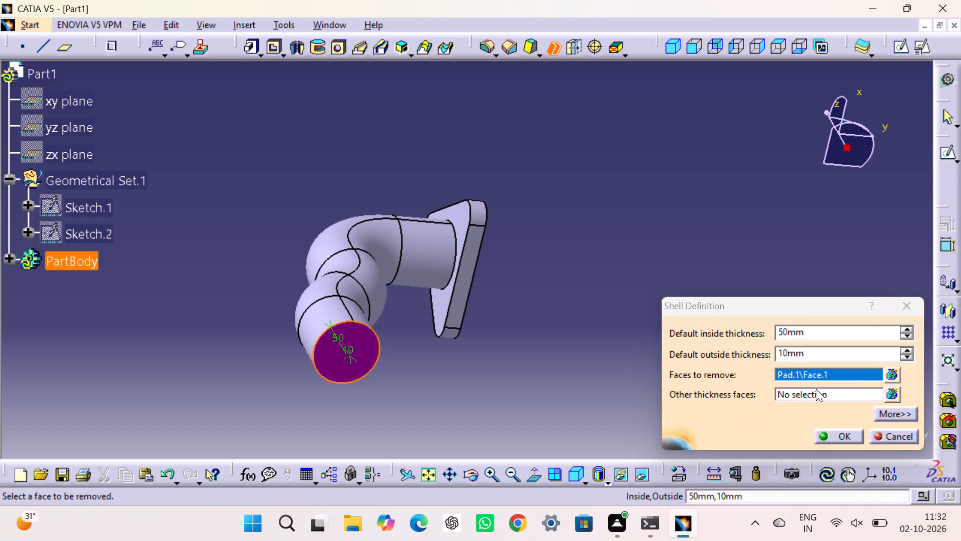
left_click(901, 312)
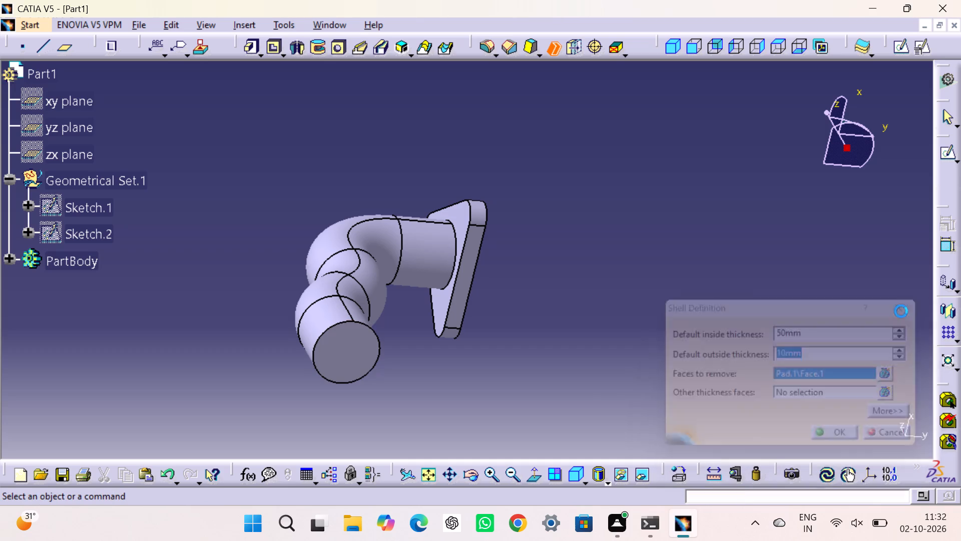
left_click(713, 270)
Start a sketch on the rib's free circular end face and draw a circle about 36 mm in diameter centred on the origin.
left_click(356, 351)
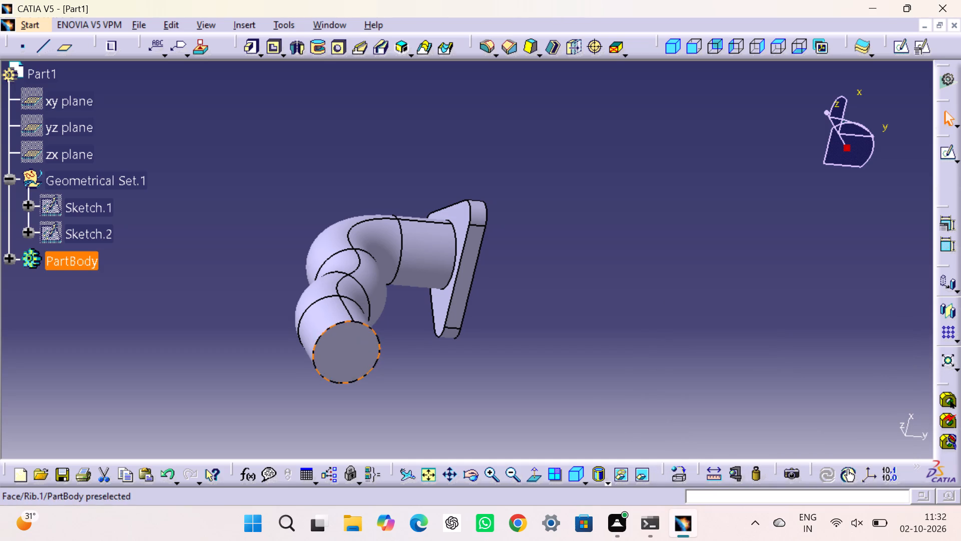
left_click(902, 47)
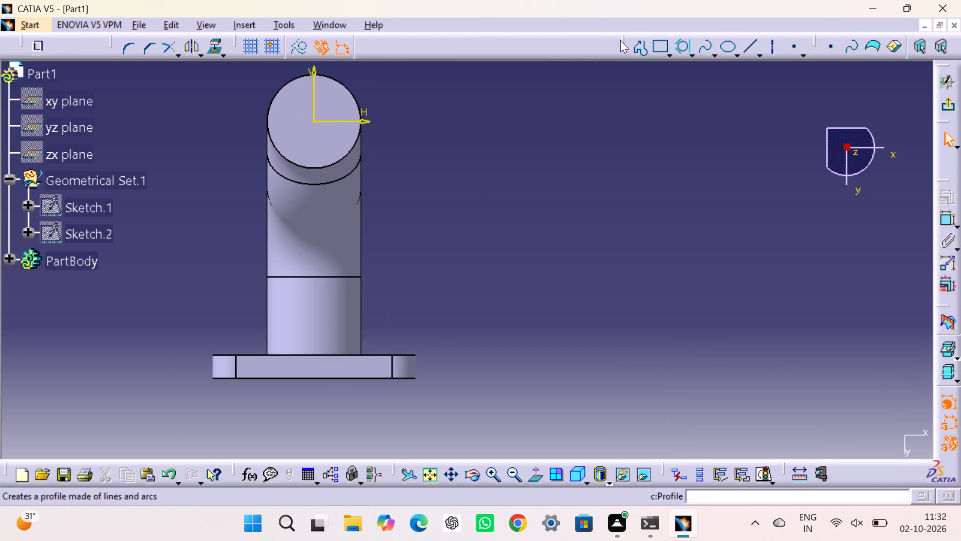
left_click(695, 51)
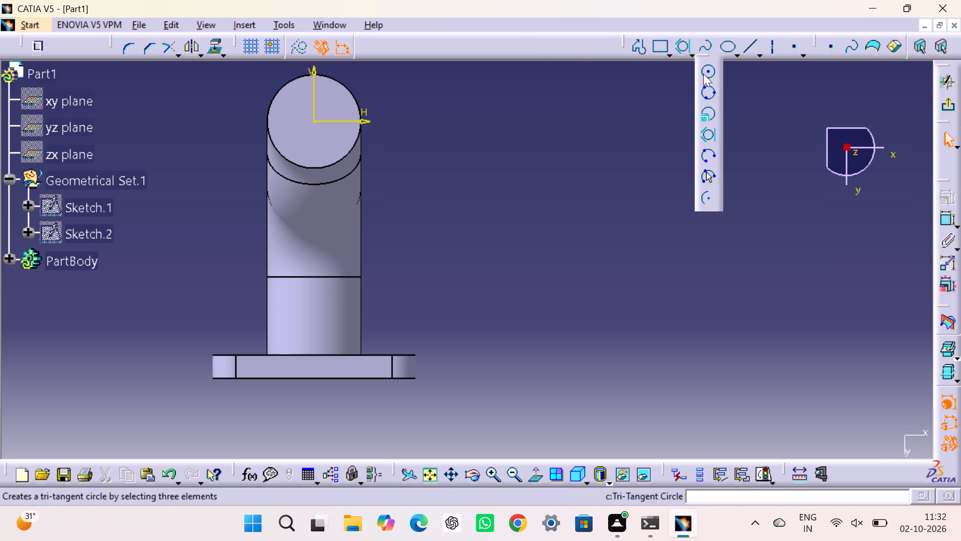
left_click(706, 77)
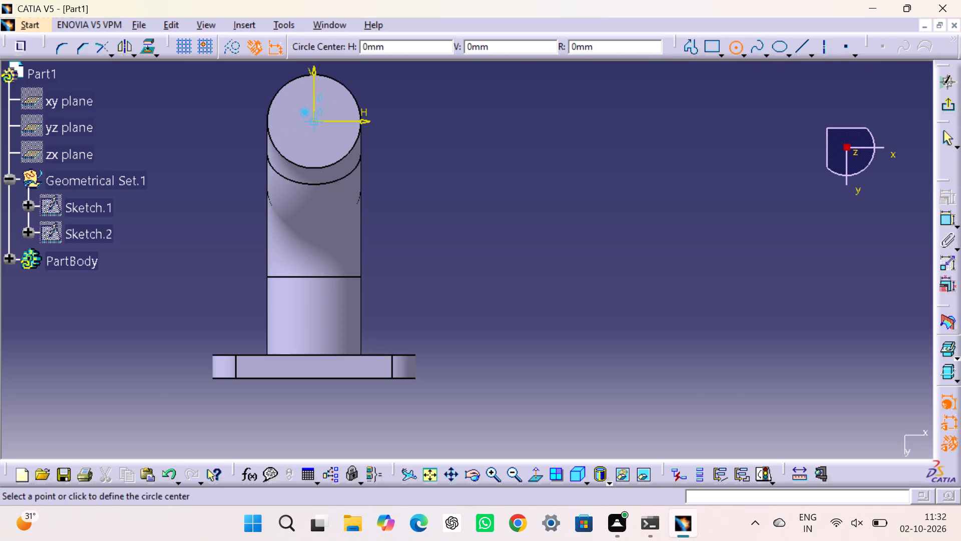
left_click(316, 121)
left_click(330, 145)
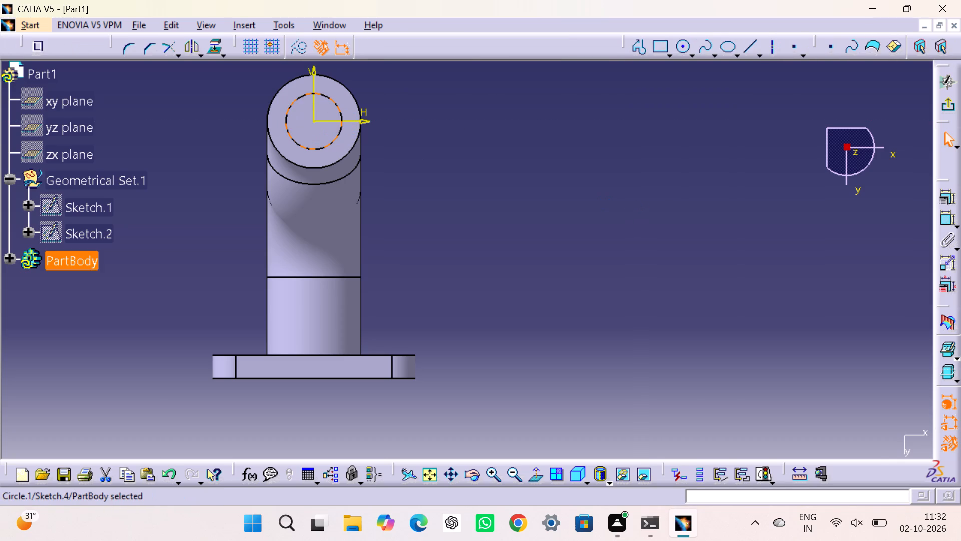
Dimension the circle's diameter, set it to 50 mm, and exit the sketch.
left_click(941, 221)
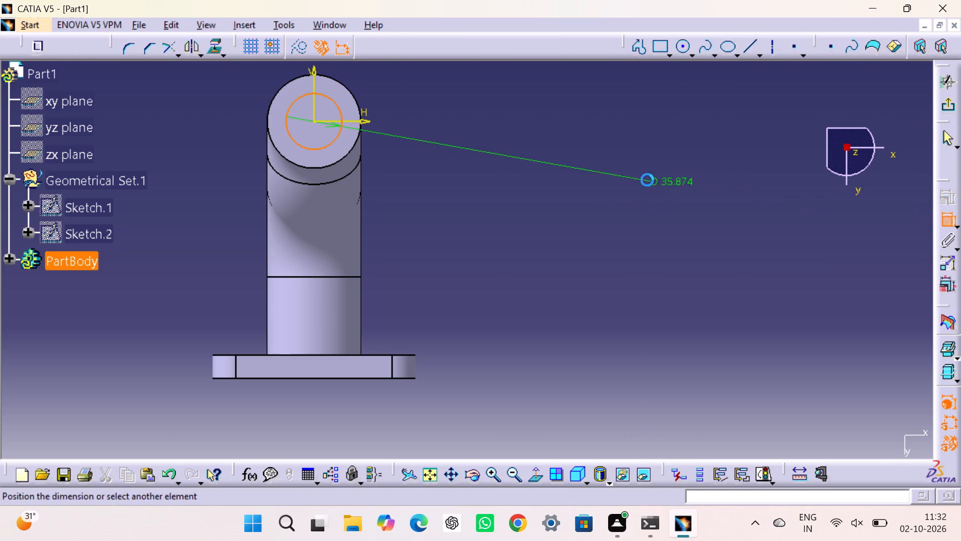
left_click_drag(605, 169, 617, 169)
double_click(621, 169)
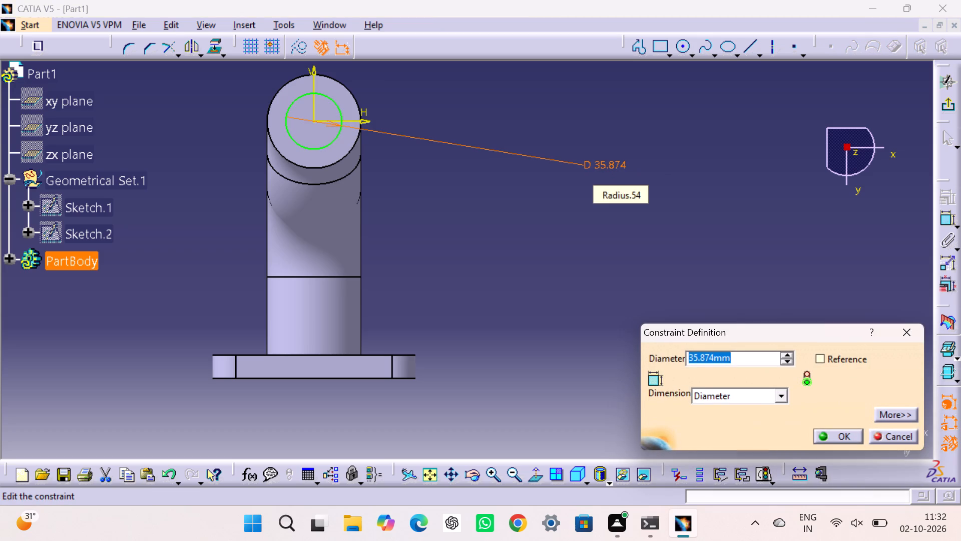
type("50")
key("Return")
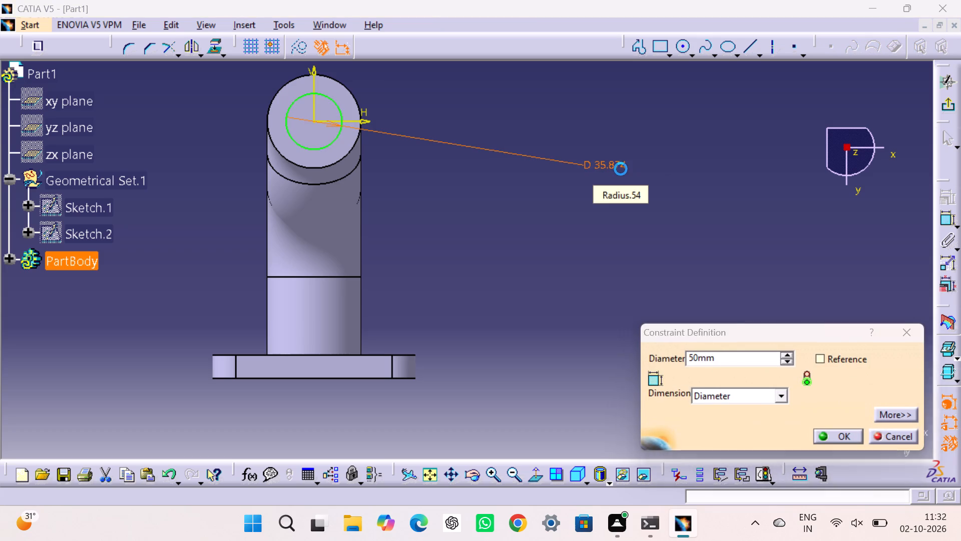
left_click(699, 251)
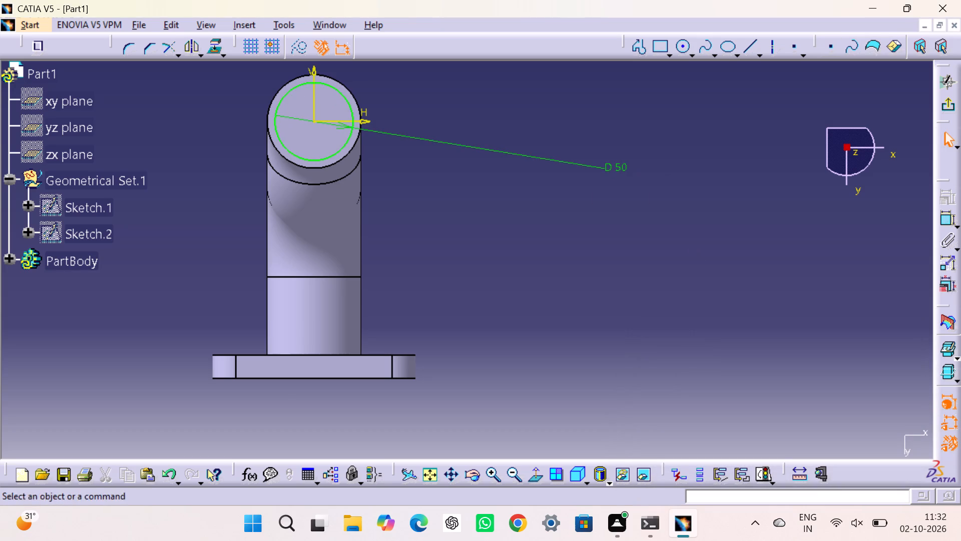
left_click(953, 105)
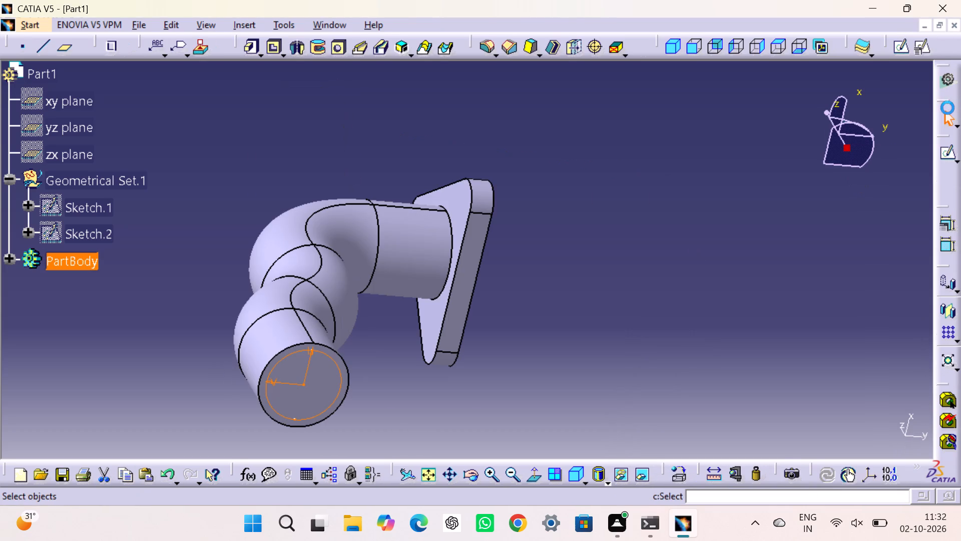
Cut a slot through the body with the 50 mm circle sketch as profile and Sketch.1 as centre curve, previewing it first.
left_click(367, 48)
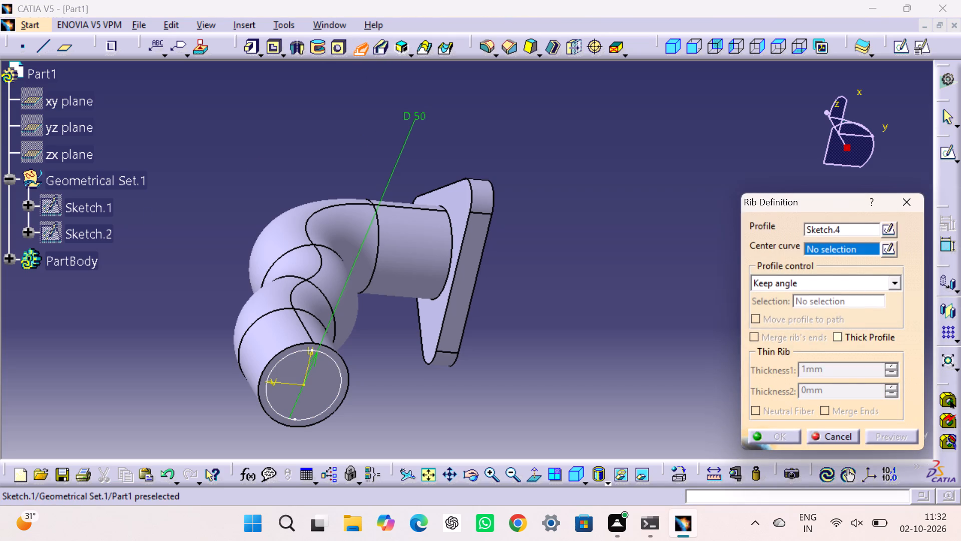
left_click(376, 52)
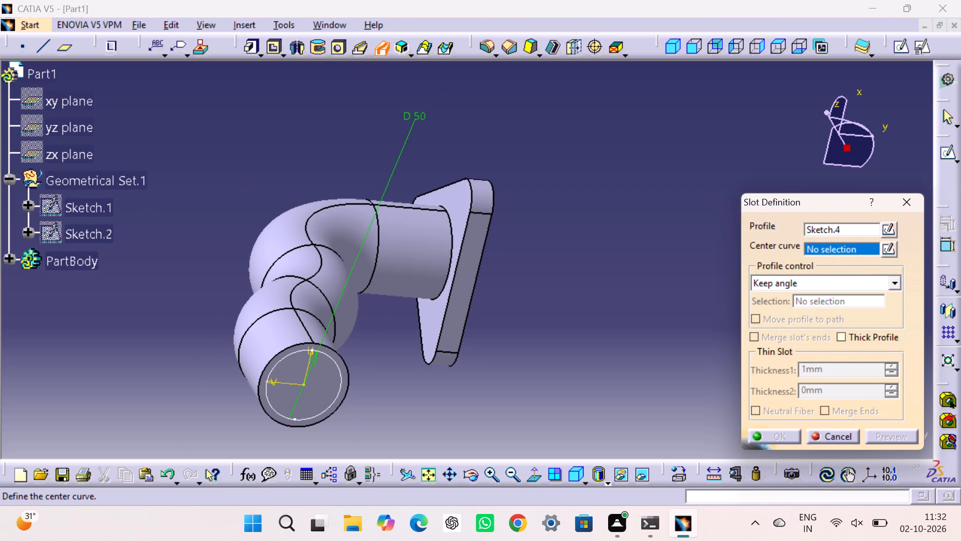
left_click(286, 356)
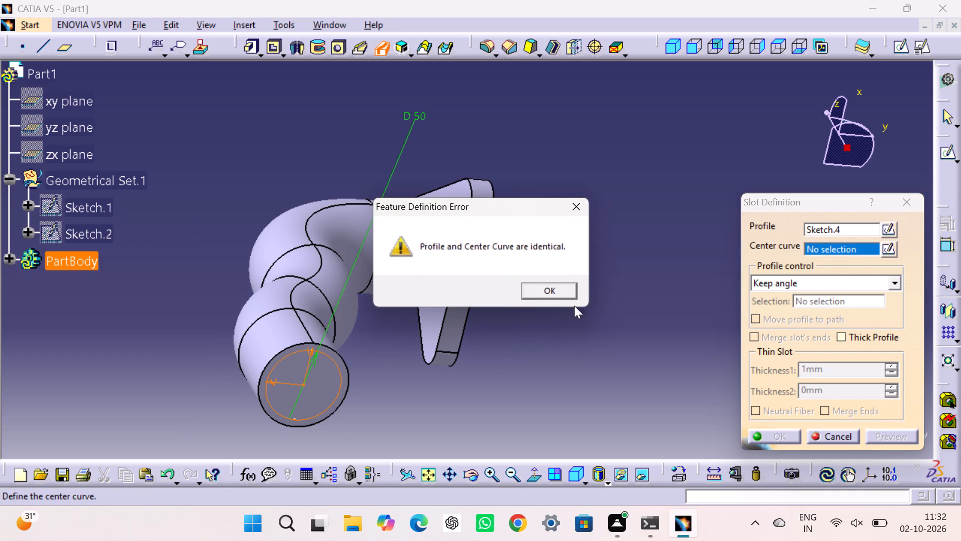
left_click(543, 287)
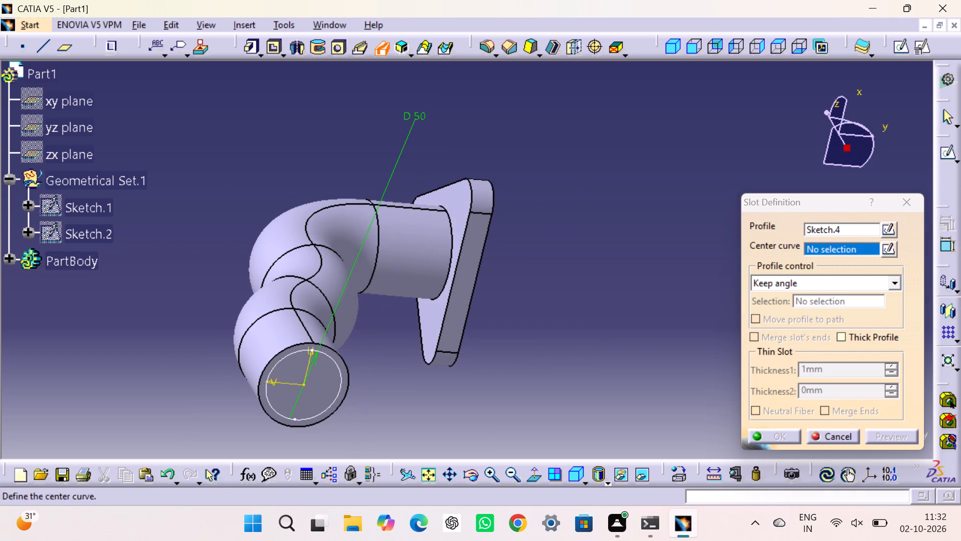
left_click(94, 208)
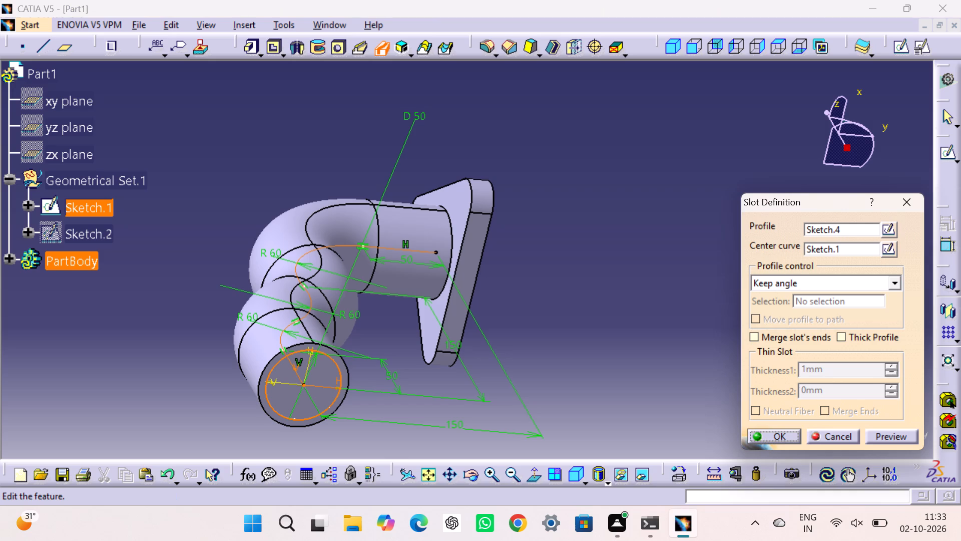
left_click(891, 435)
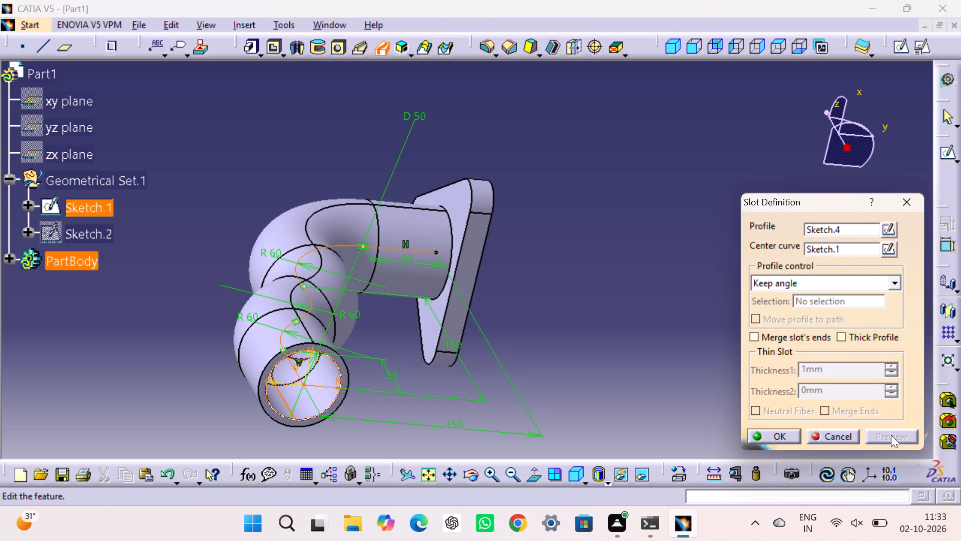
left_click(788, 436)
left_click(658, 350)
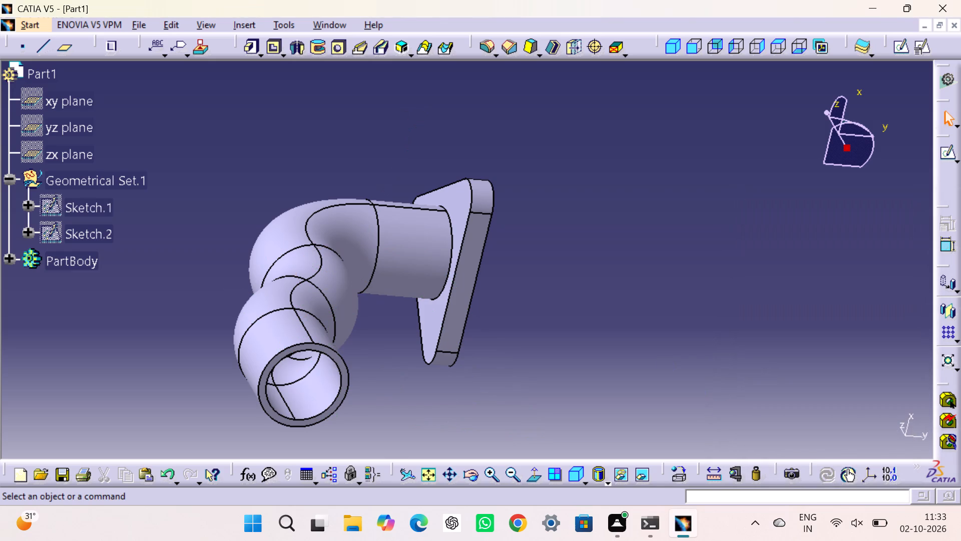
Examine the hollowed pipe's open end and the triangular flange from several angles.
middle_click_drag(574, 393, 607, 351)
right_click_drag(574, 393, 607, 351)
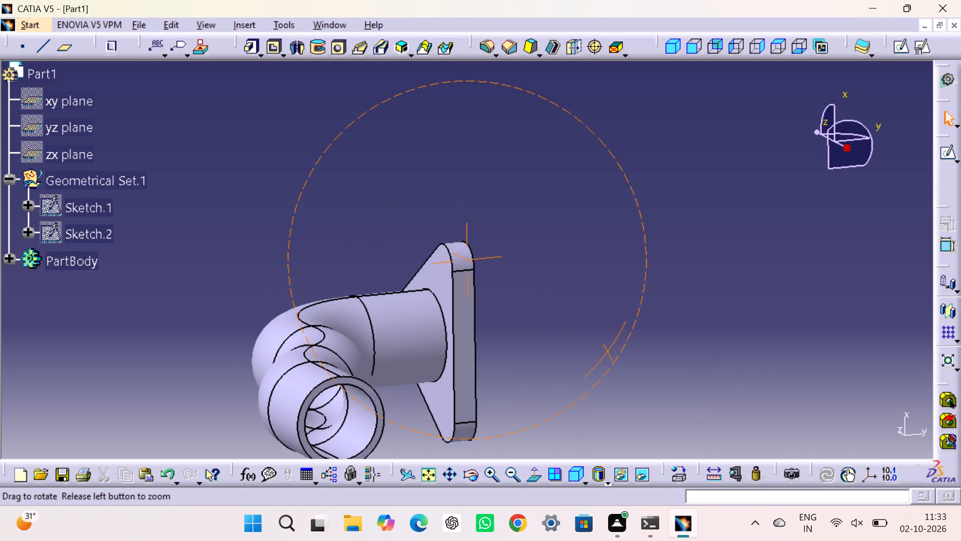
right_click_drag(607, 351, 612, 334)
middle_click_drag(607, 351, 612, 334)
middle_click_drag(609, 349, 550, 347)
right_click_drag(609, 349, 550, 347)
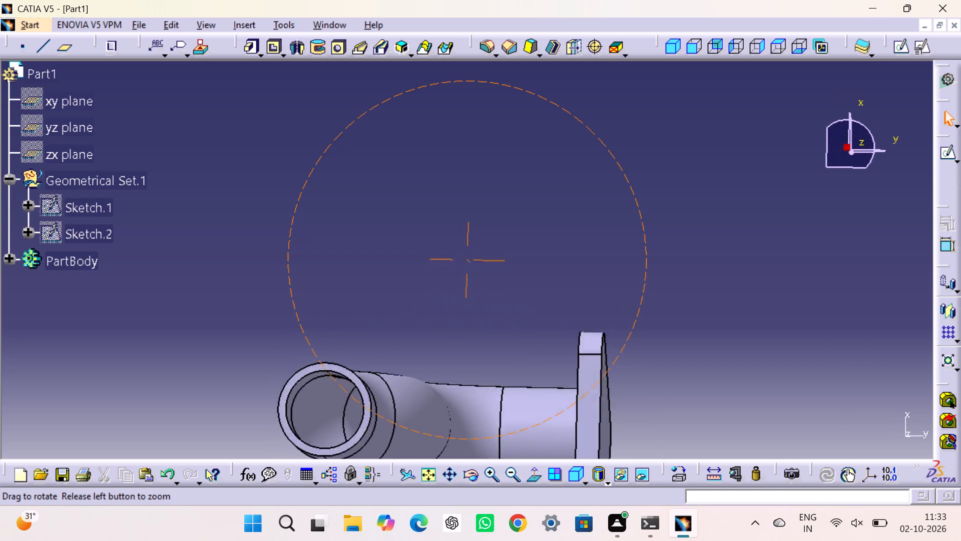
middle_click_drag(550, 347, 617, 326)
right_click_drag(550, 347, 617, 326)
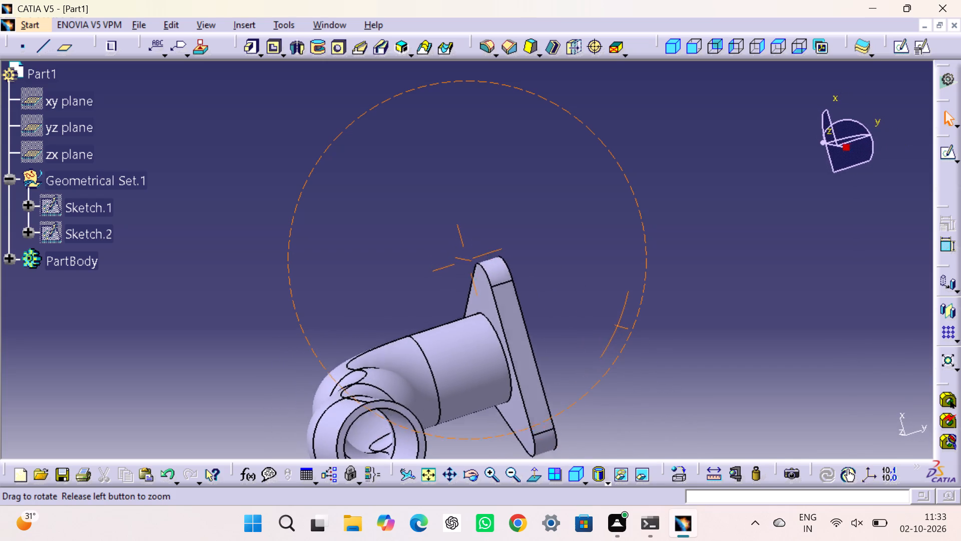
right_click_drag(617, 326, 576, 323)
middle_click_drag(617, 326, 576, 323)
scroll(603, 364, "up", 1)
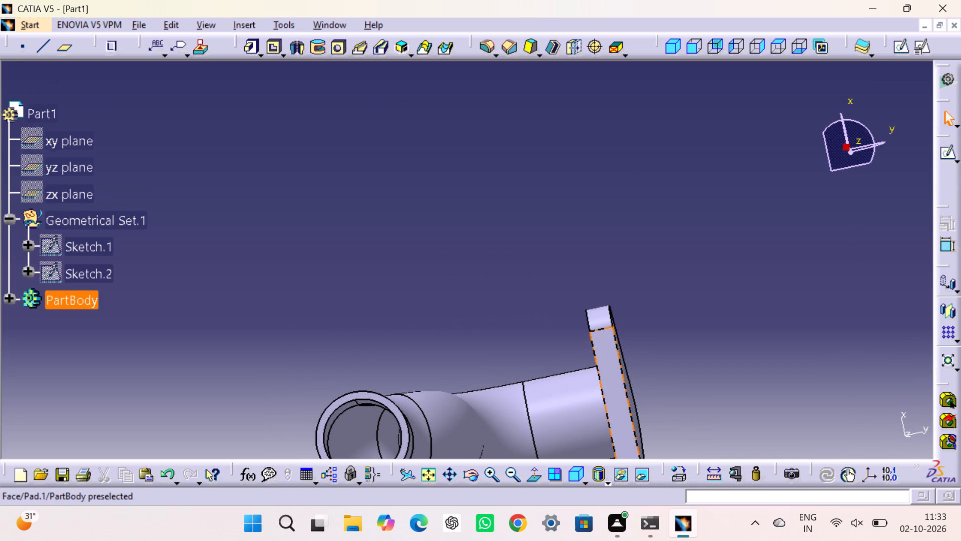
scroll(603, 364, "down", 2)
middle_click_drag(552, 337, 499, 202)
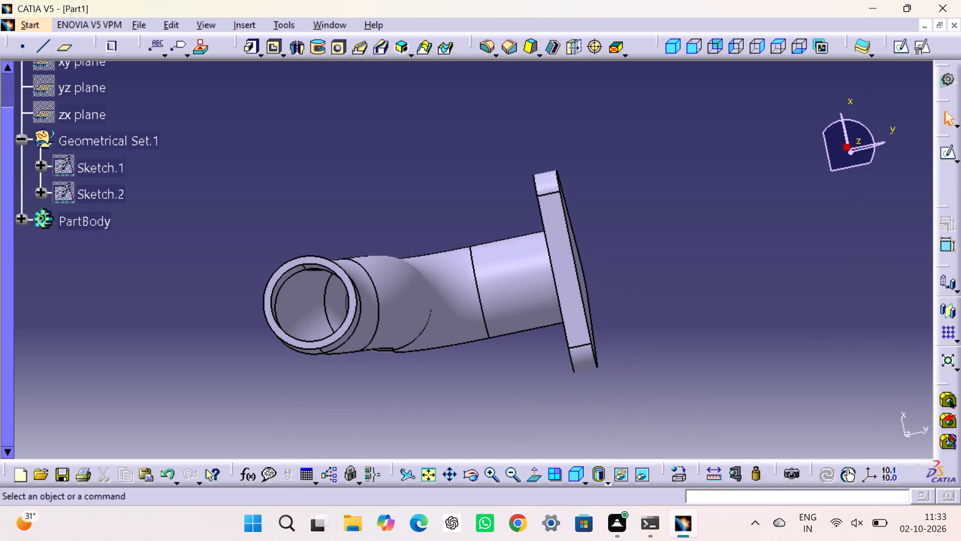
Start a sketch on the triangular flange's flat outer face and draw a vertical axis about 284 mm long from the origin.
middle_click_drag(619, 319, 468, 274)
right_click_drag(619, 319, 468, 274)
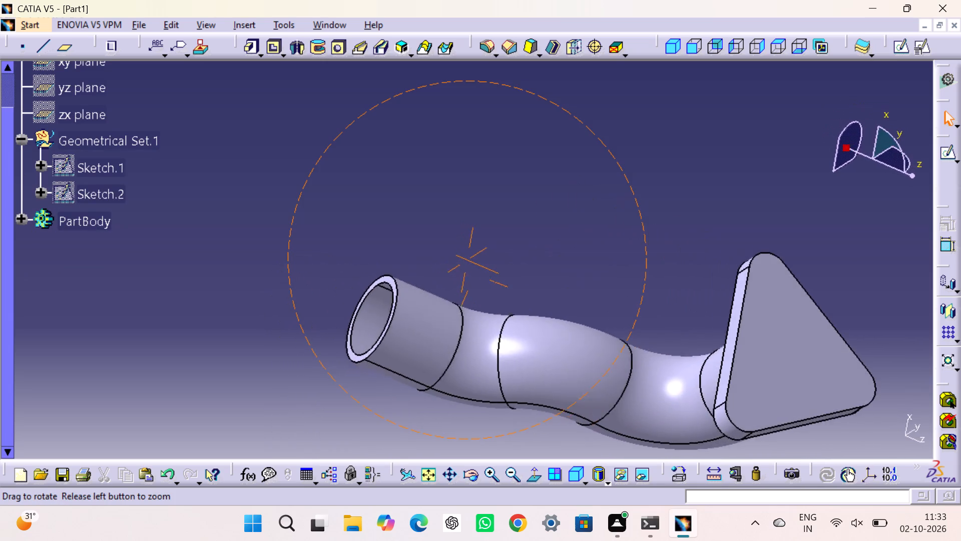
middle_click_drag(468, 274, 623, 298)
right_click_drag(468, 274, 623, 298)
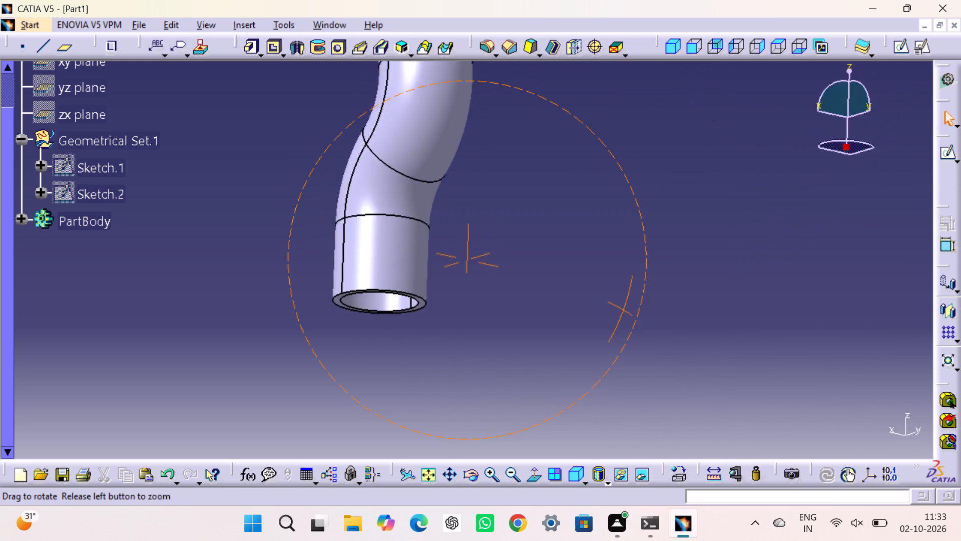
right_click_drag(623, 298, 562, 304)
middle_click_drag(623, 298, 562, 302)
middle_click_drag(571, 197, 505, 440)
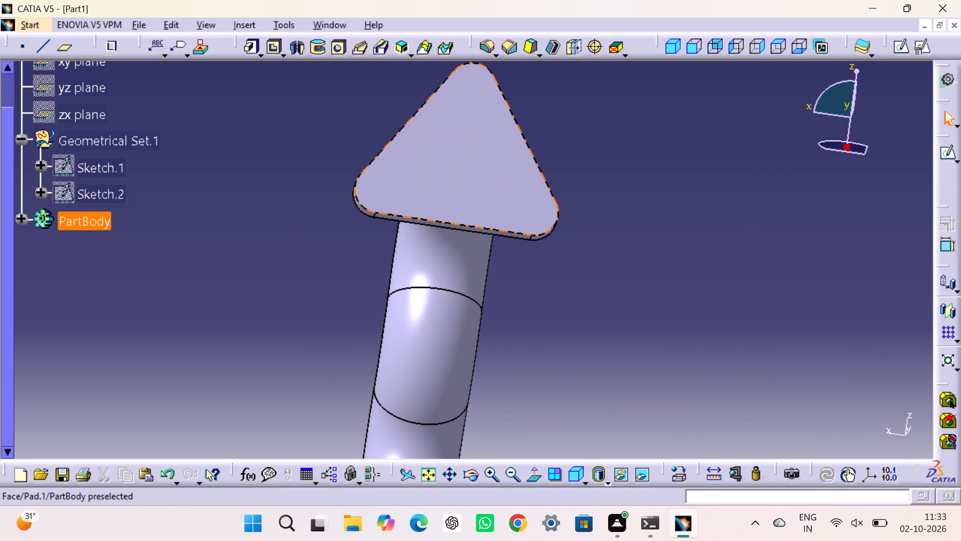
left_click(471, 150)
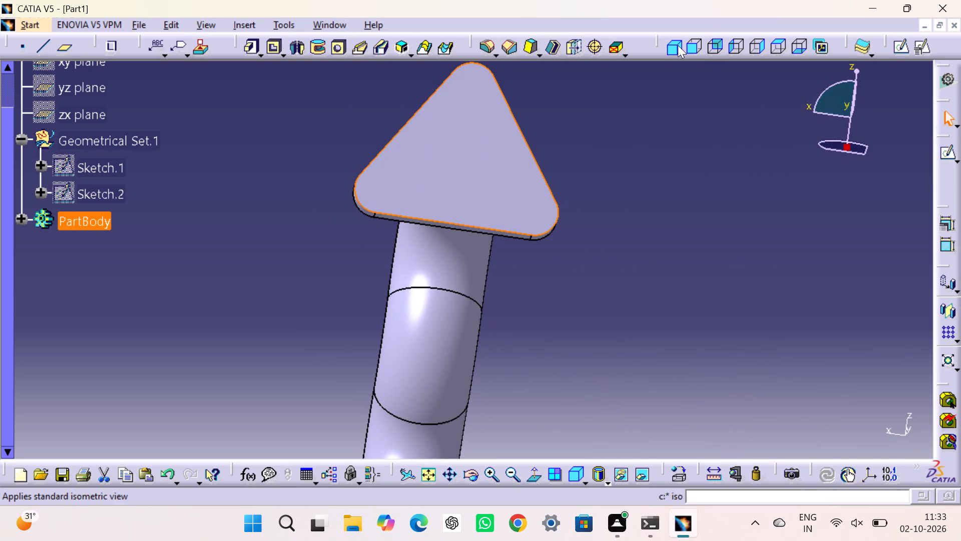
left_click(895, 44)
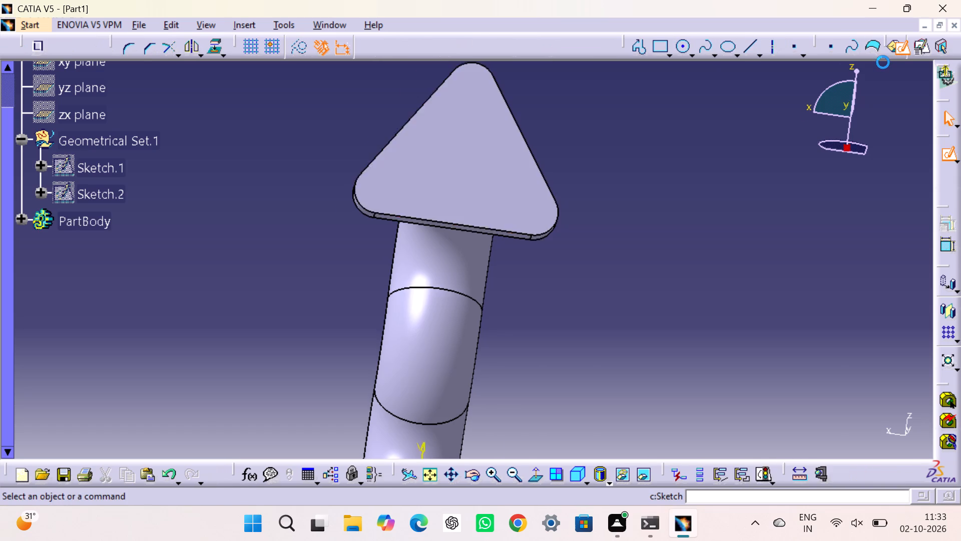
left_click(719, 309)
middle_click_drag(716, 309, 690, 200)
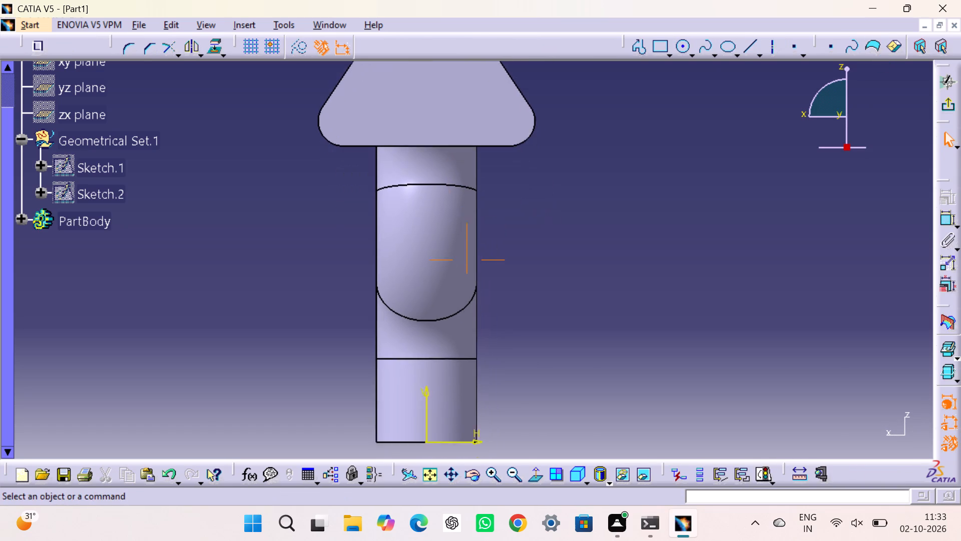
middle_click_drag(690, 200, 688, 190)
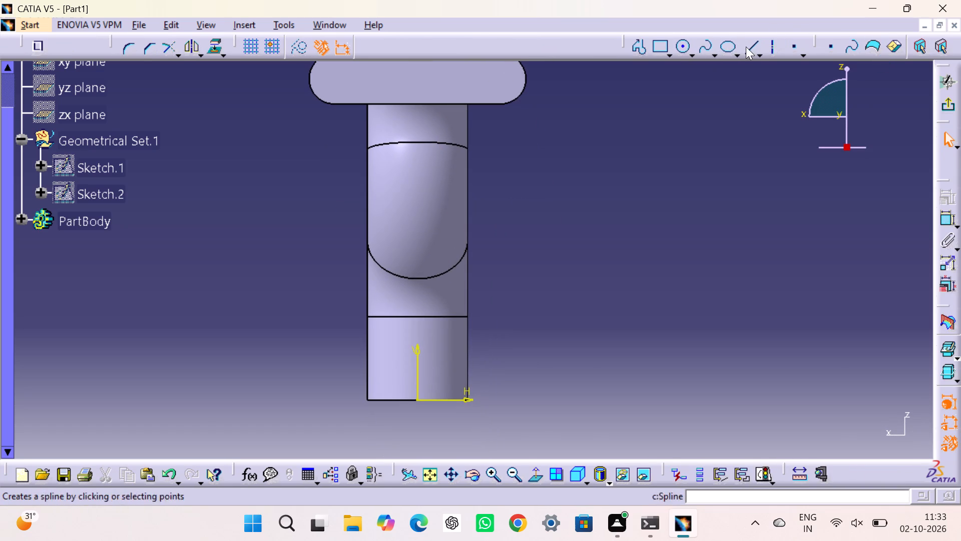
left_click(777, 51)
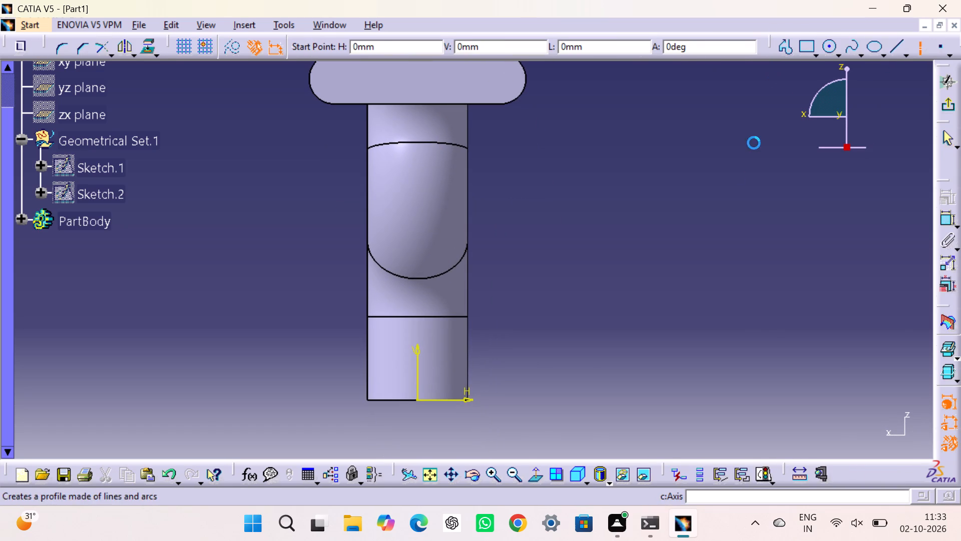
left_click(418, 400)
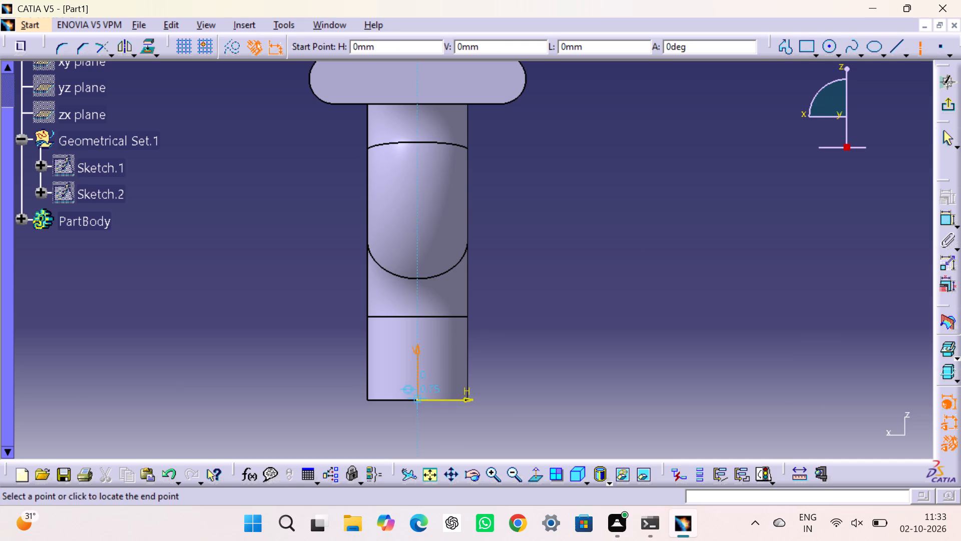
middle_click_drag(440, 297, 435, 435)
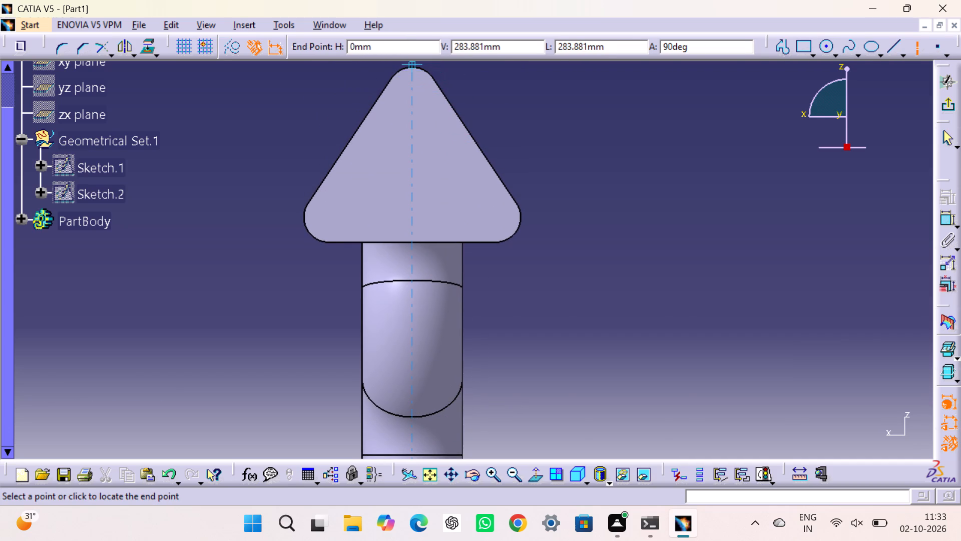
left_click(411, 65)
left_click(588, 202)
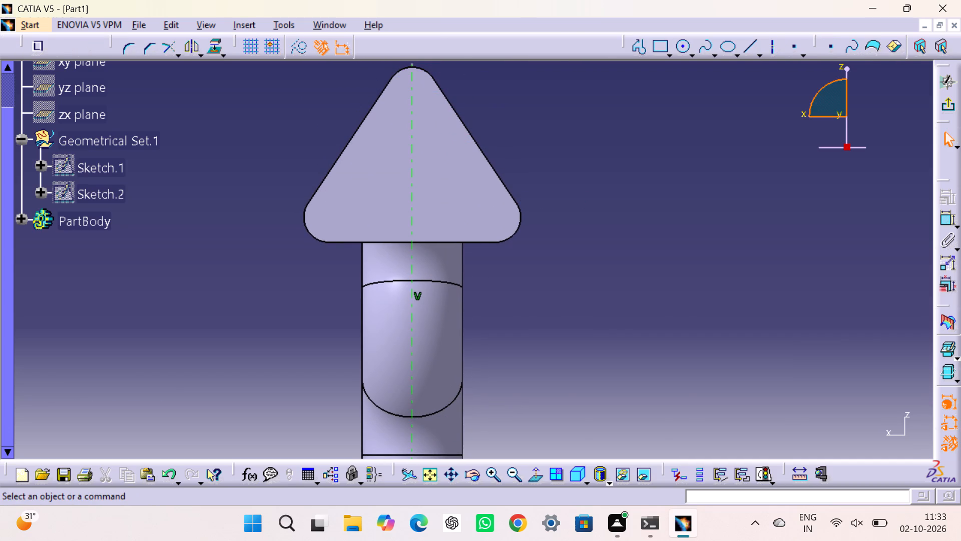
Draw a circle about 63 mm in diameter on the flange face, centred on the vertical axis.
left_click(681, 51)
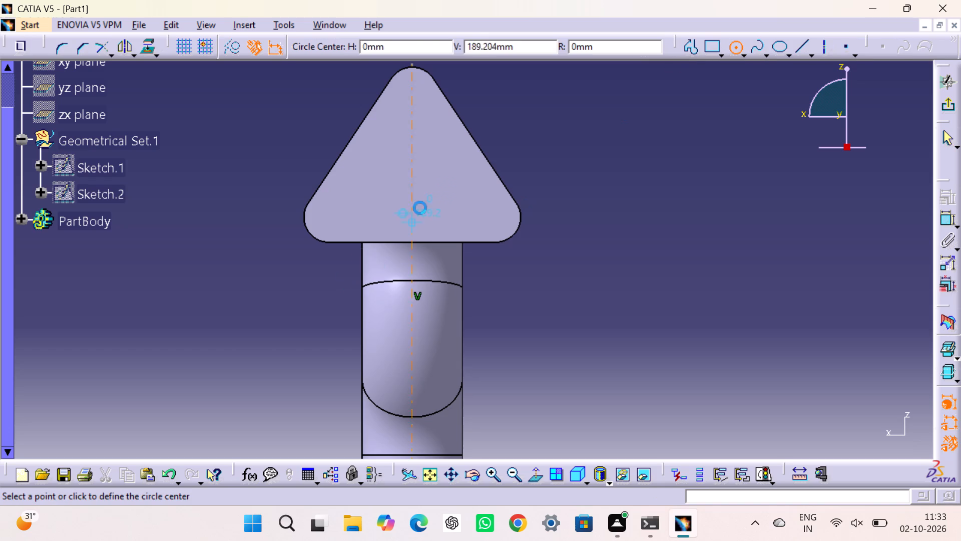
left_click(412, 160)
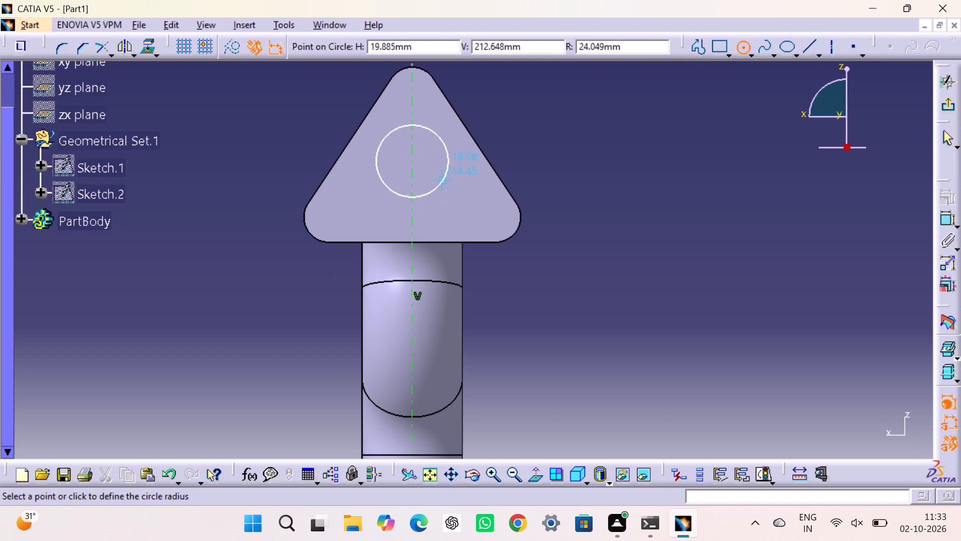
left_click(451, 195)
left_click(652, 206)
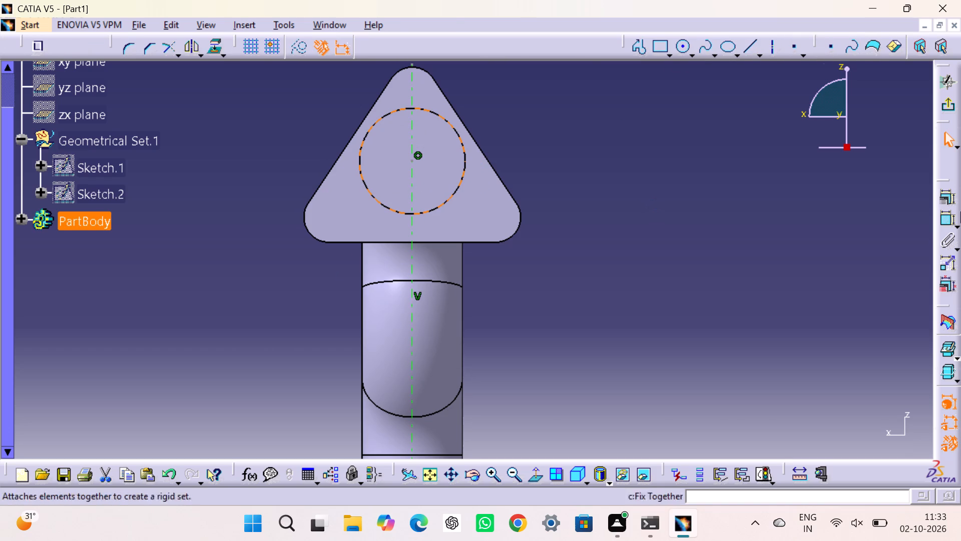
Dimension the circle's diameter, set it to 50 mm, and exit the sketch.
left_click(947, 212)
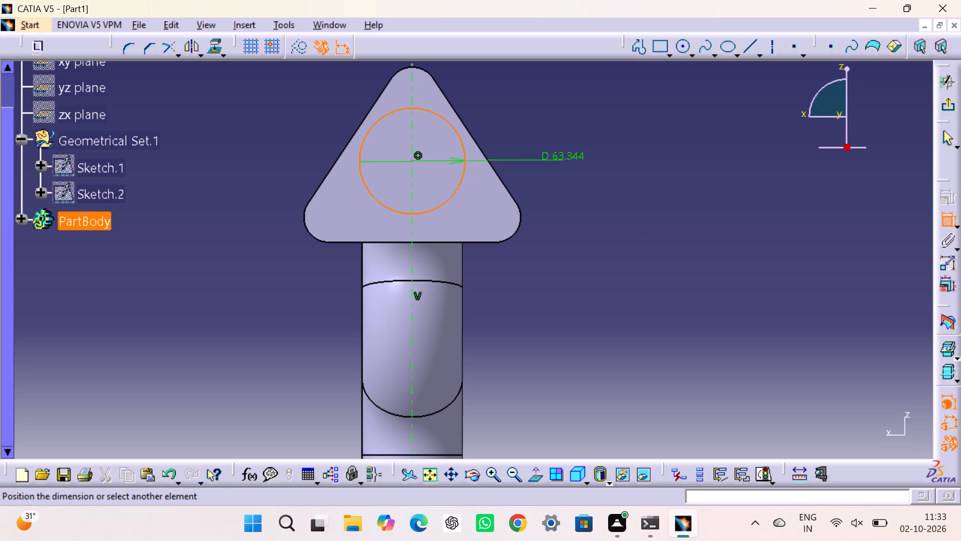
left_click(564, 160)
triple_click(573, 158)
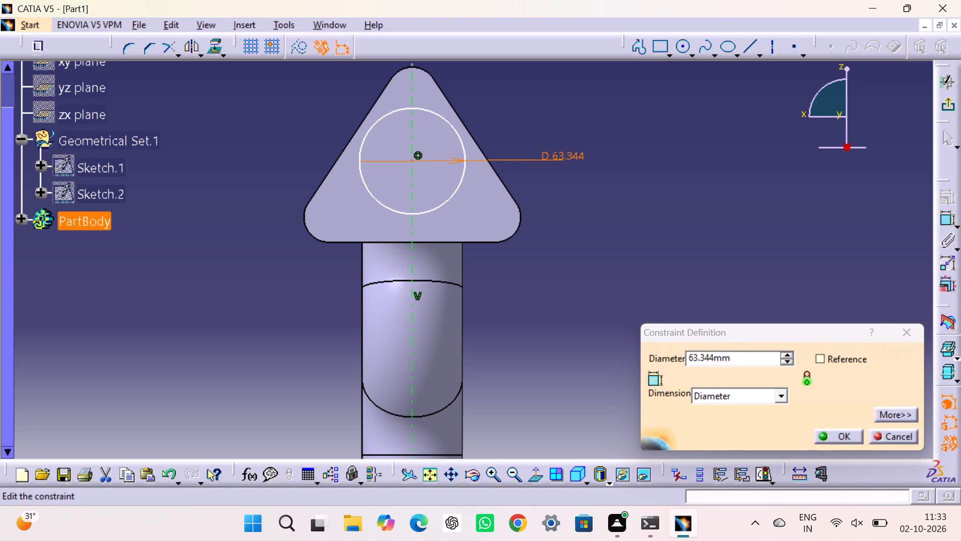
type("50")
key("Return")
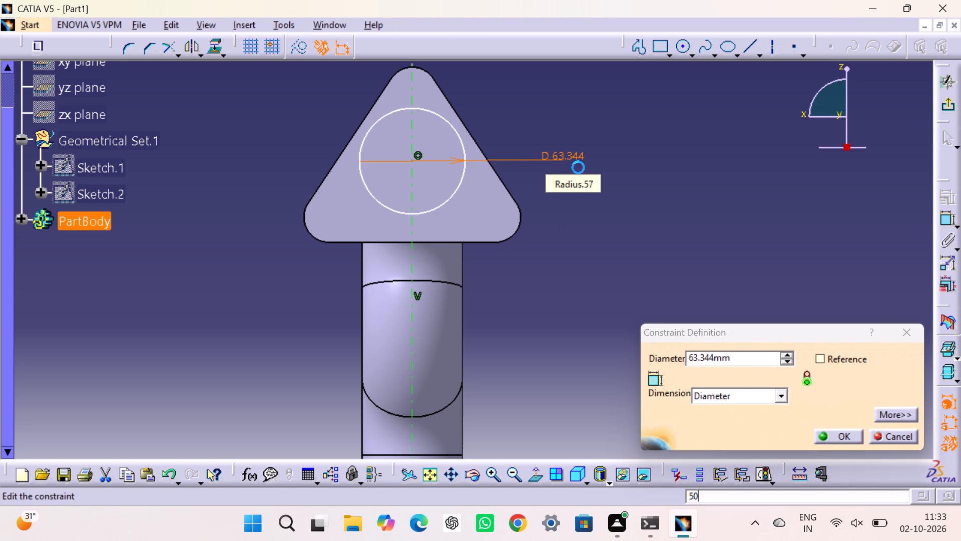
left_click(525, 283)
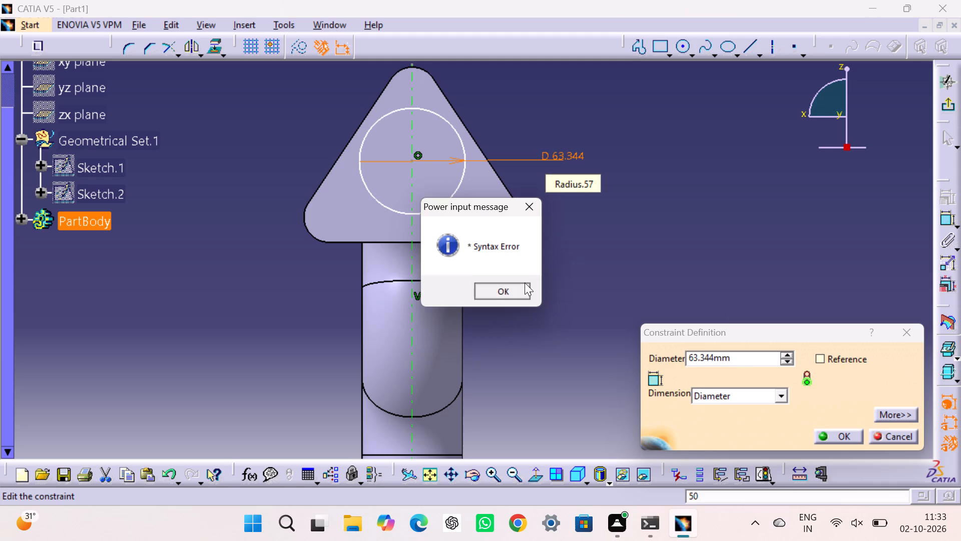
left_click(743, 358)
left_click(743, 358)
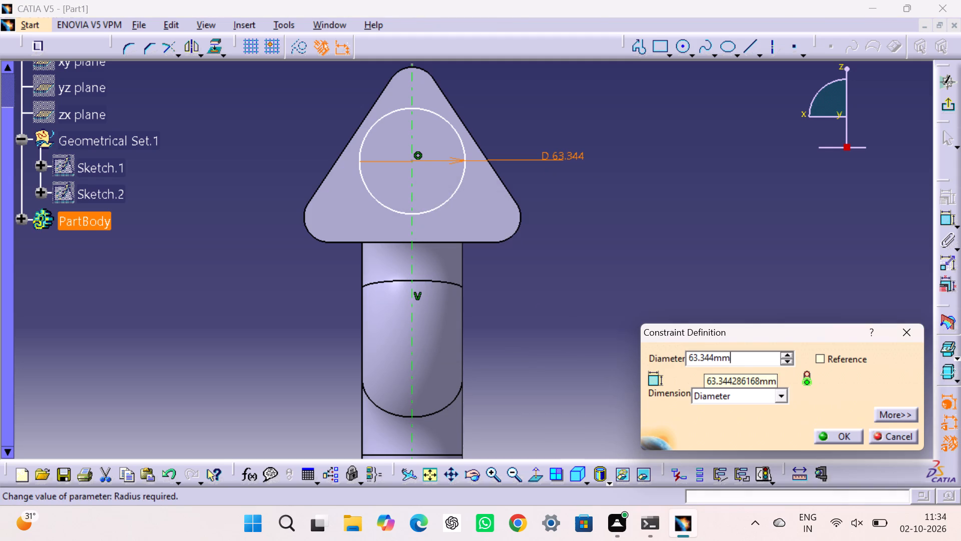
double_click(742, 357)
type("50")
key("Return")
left_click(690, 356)
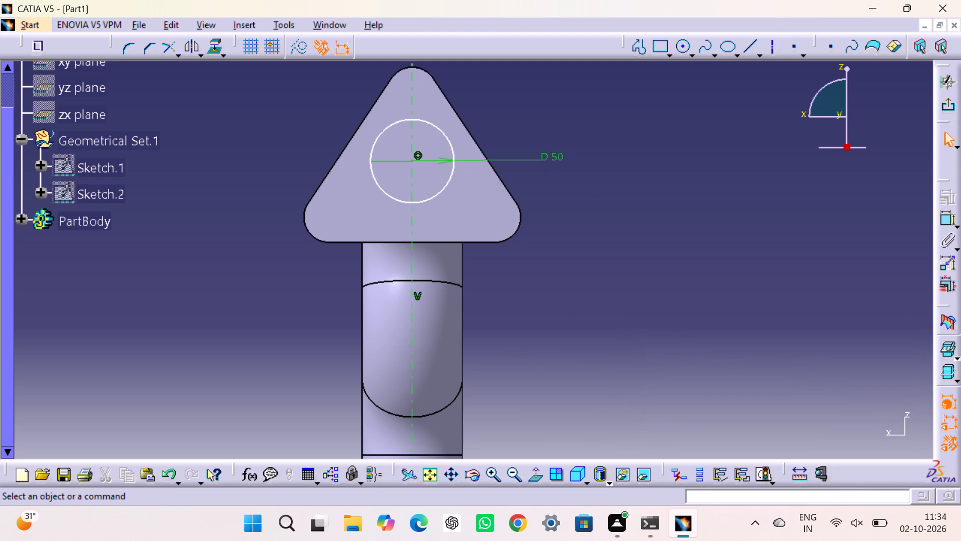
left_click(953, 101)
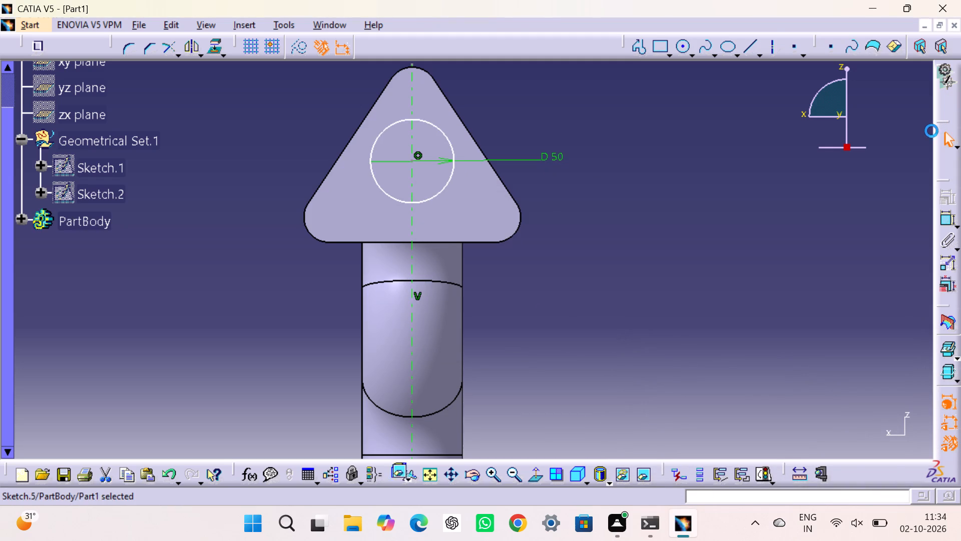
Open Pad.1's Sketch.3, check the vertical distance from the origin to the pipe circle's centre with a trial constraint, and exit the sketch.
double_click(97, 224)
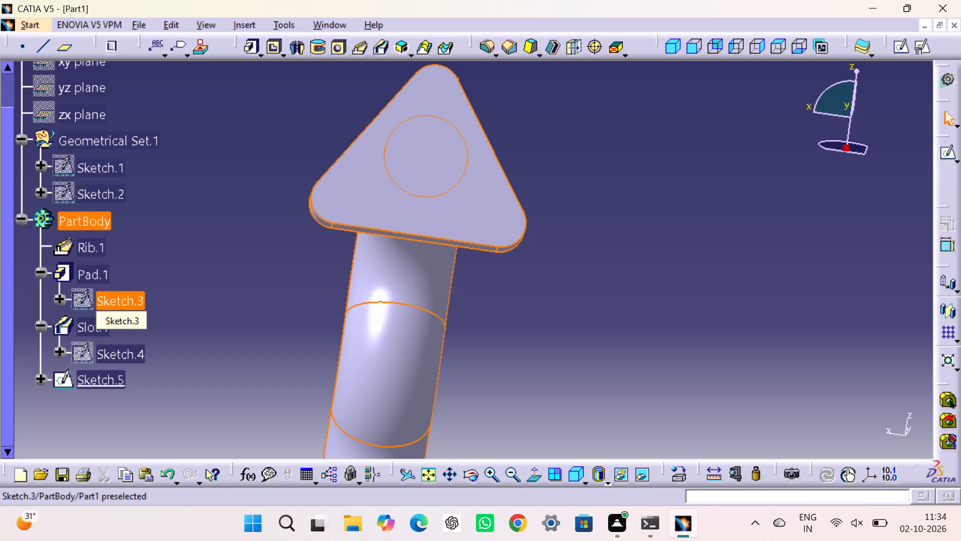
double_click(121, 294)
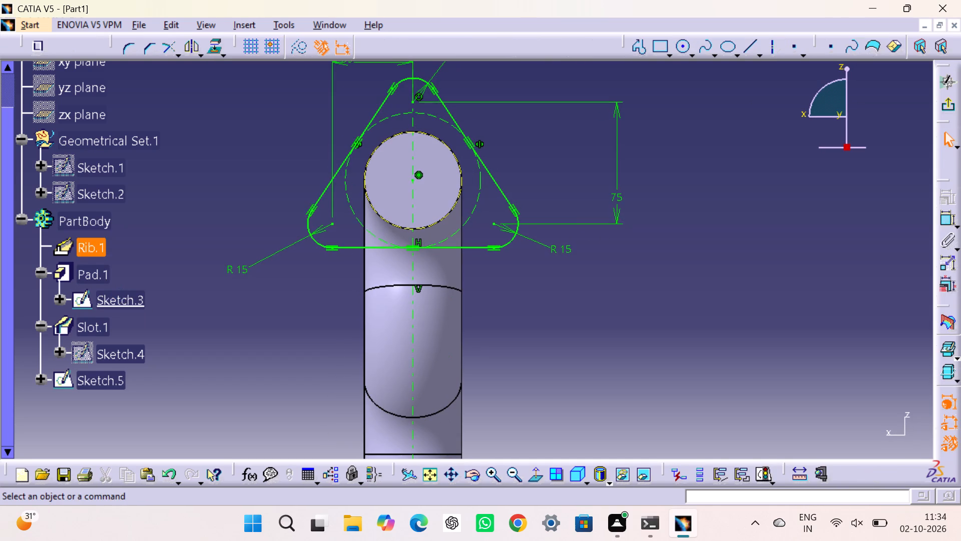
middle_click_drag(554, 312, 555, 240)
middle_click_drag(576, 308, 572, 281)
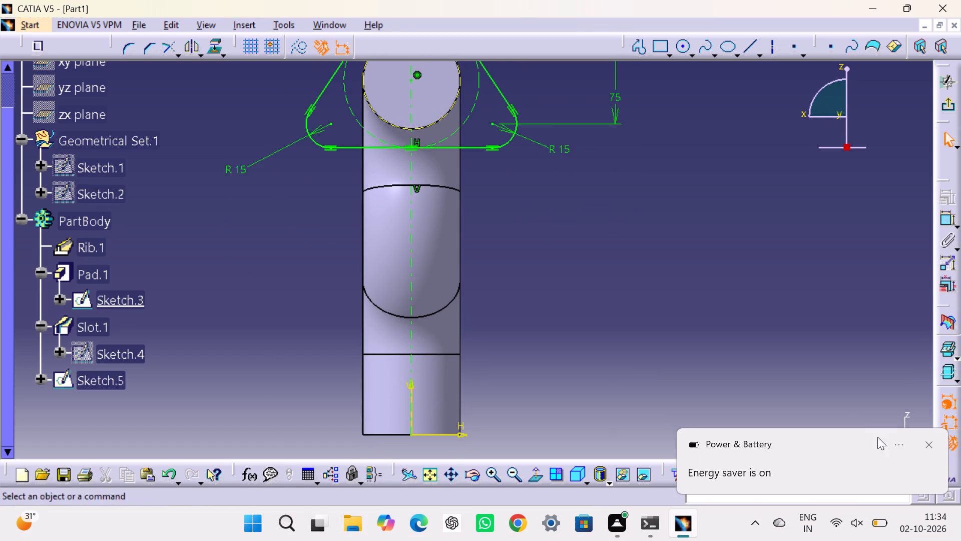
left_click(927, 444)
left_click_drag(809, 342, 815, 338)
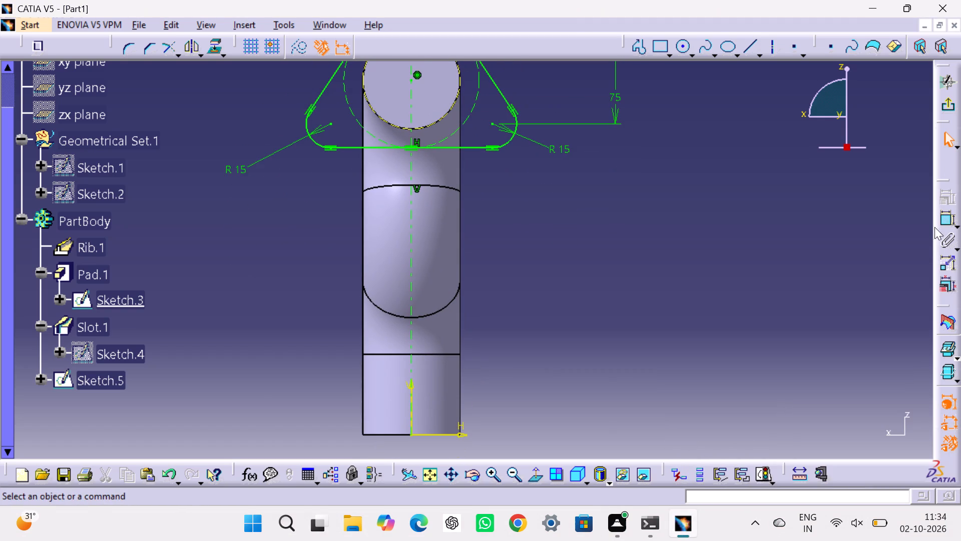
left_click(946, 215)
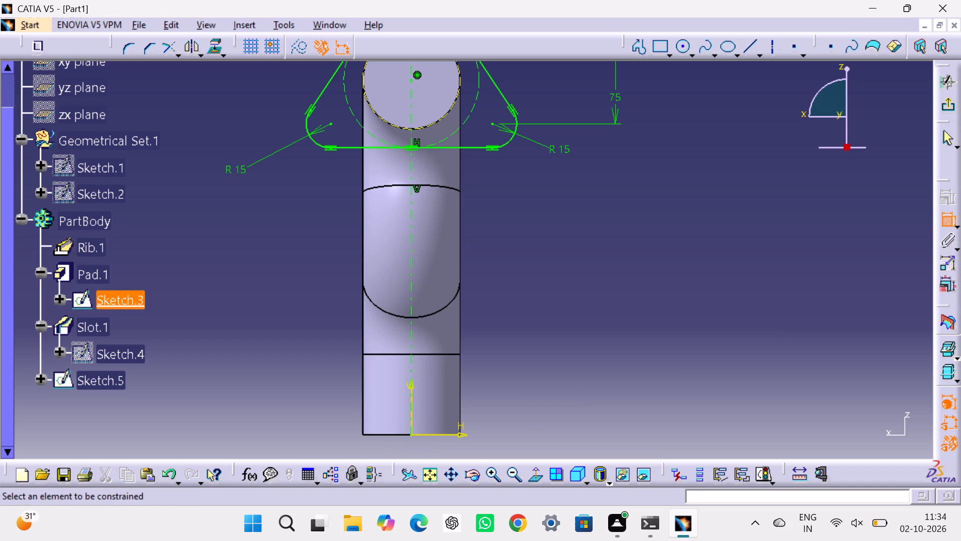
left_click(412, 433)
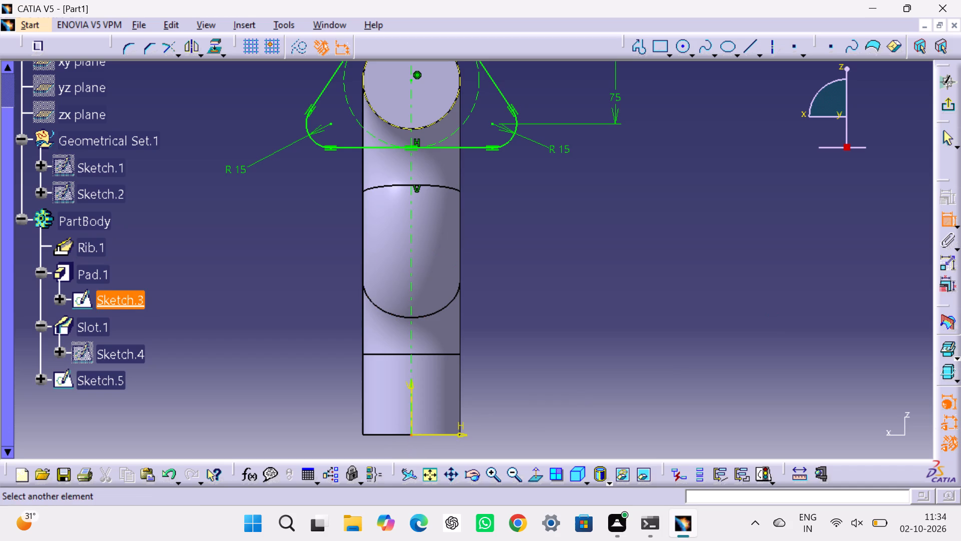
middle_click_drag(512, 241, 528, 354)
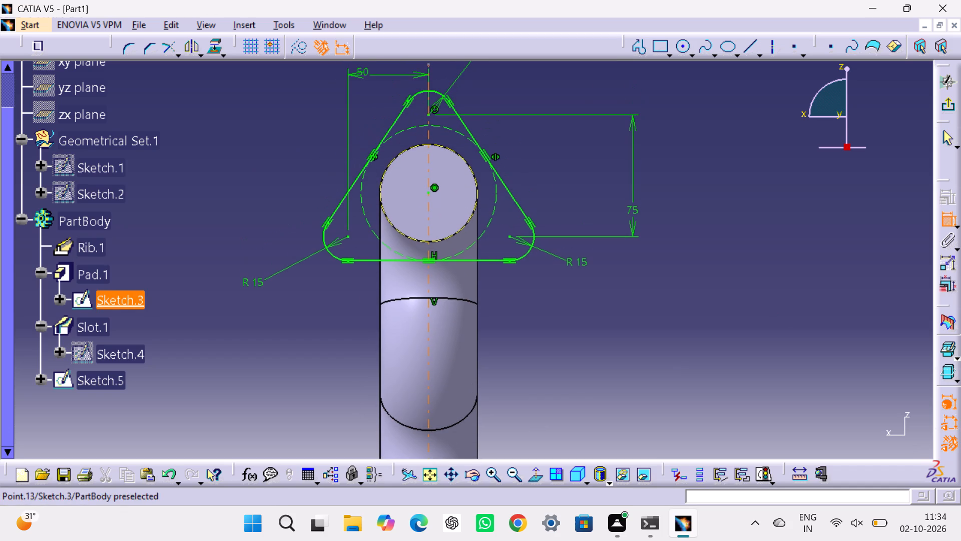
left_click(430, 193)
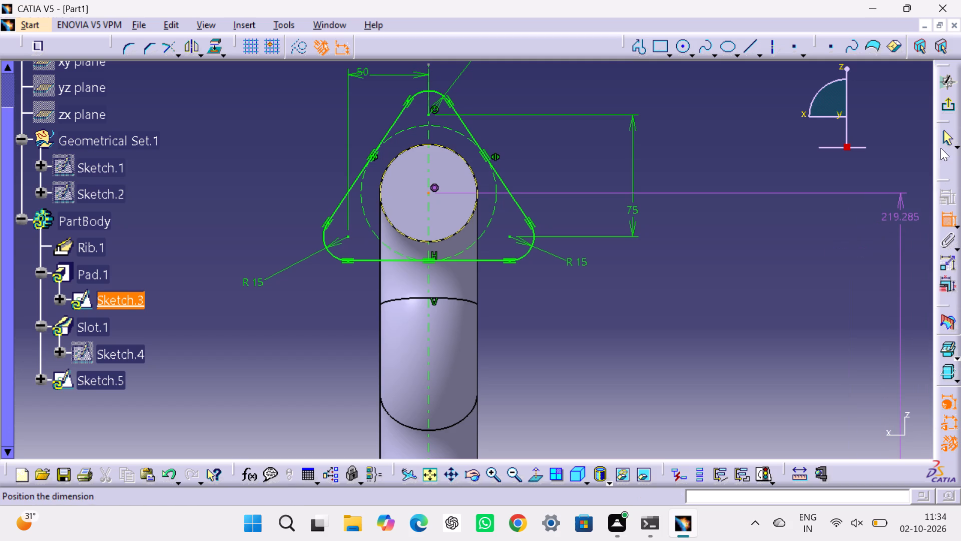
left_click(947, 223)
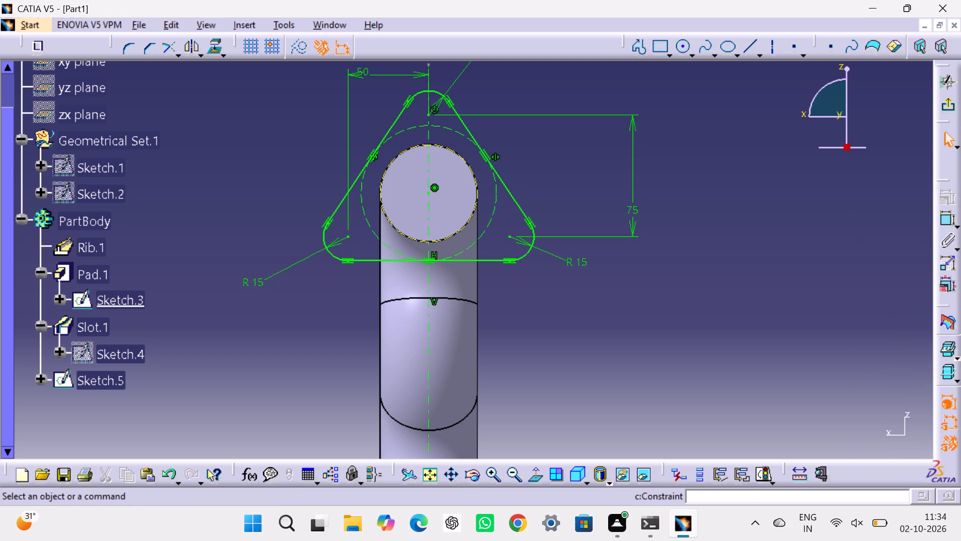
left_click(941, 105)
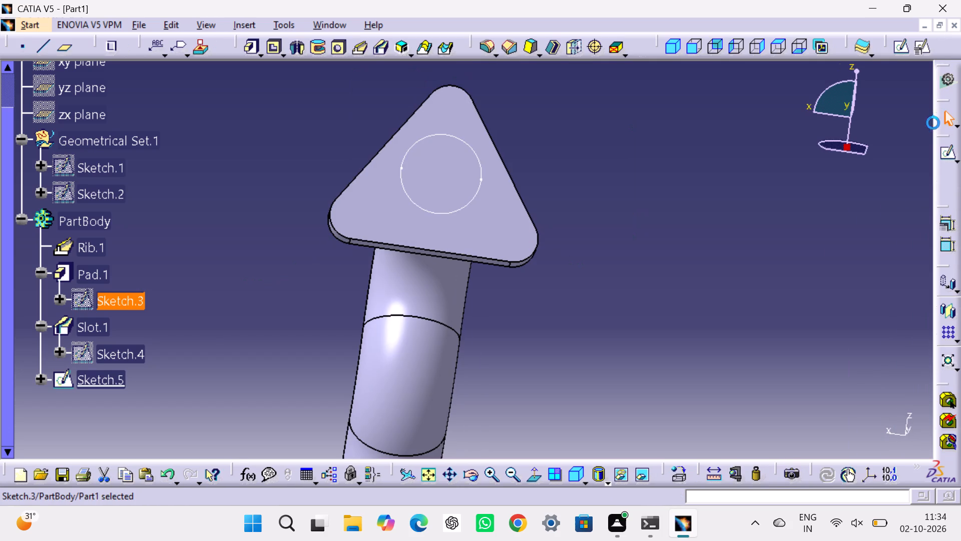
Reopen Sketch.5 and dimension the vertical distance from the origin to the 50 mm circle's centre.
double_click(474, 201)
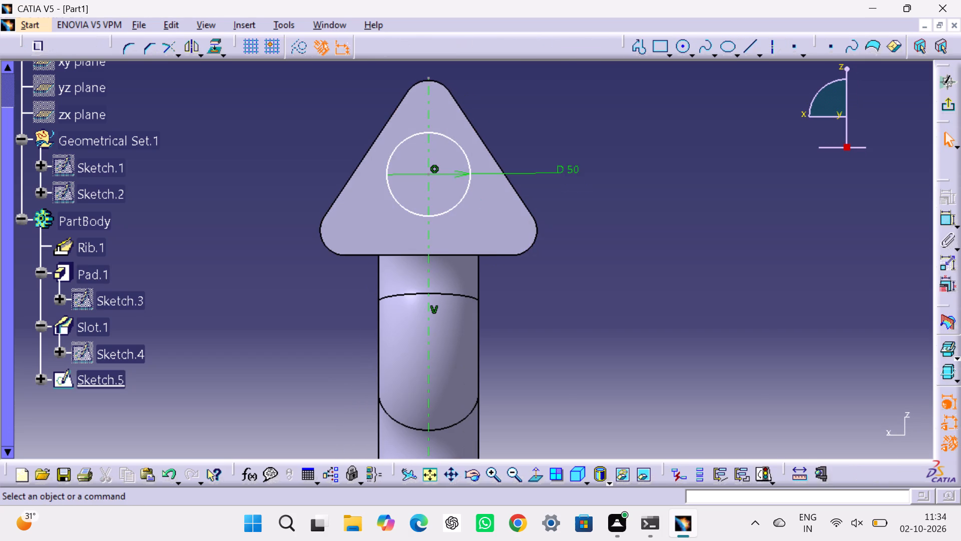
left_click(660, 283)
left_click(945, 214)
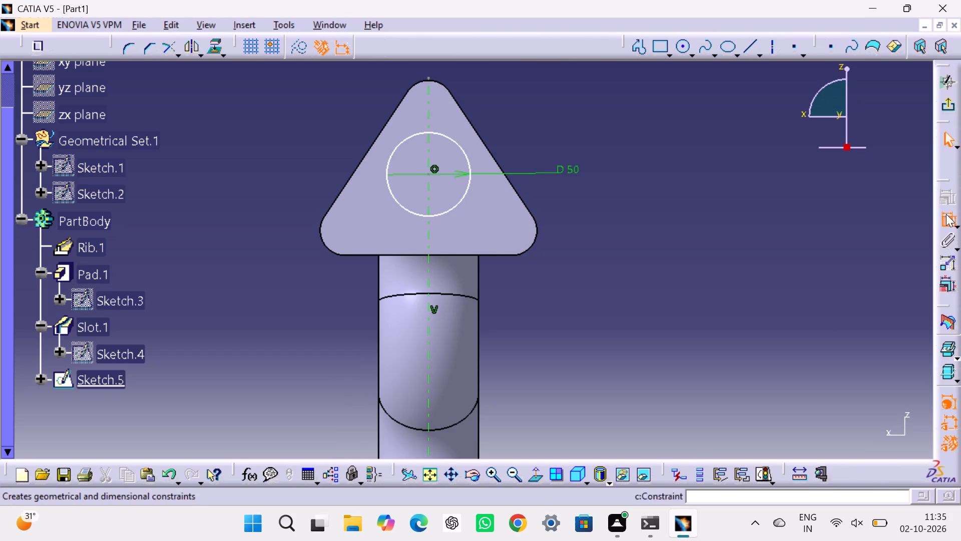
middle_click_drag(674, 334, 673, 220)
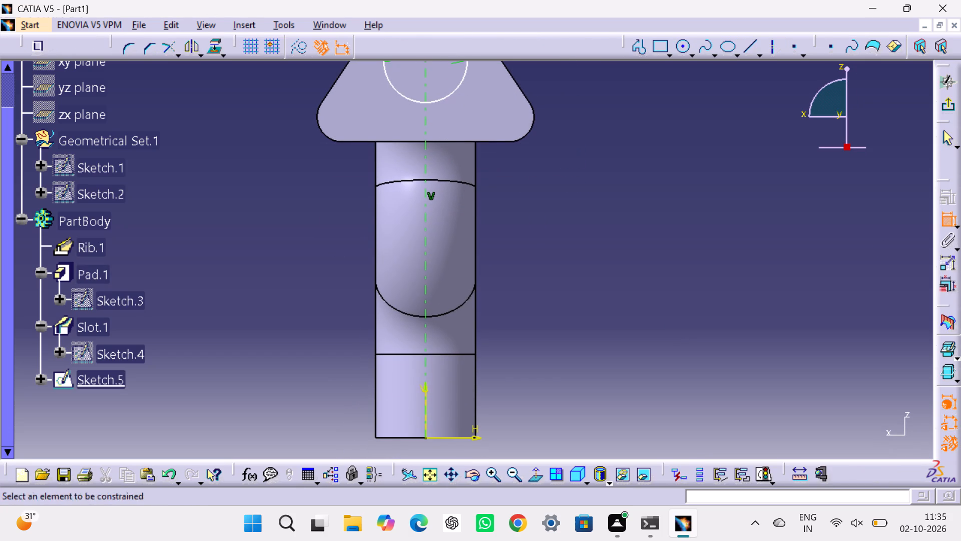
left_click(424, 438)
middle_click_drag(563, 290, 580, 383)
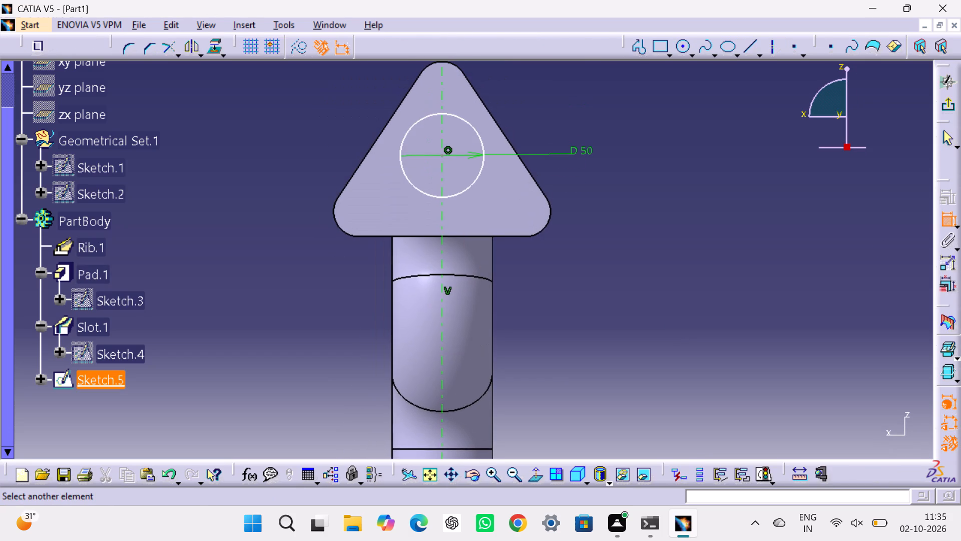
left_click(444, 156)
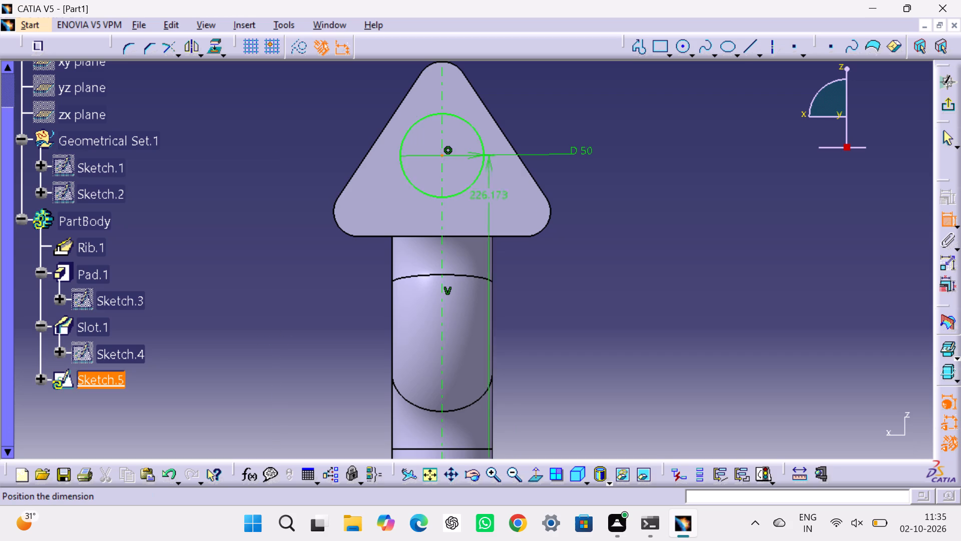
left_click(598, 289)
Set the circle centre's vertical distance from the origin to 219.285 mm and exit the sketch.
double_click(601, 281)
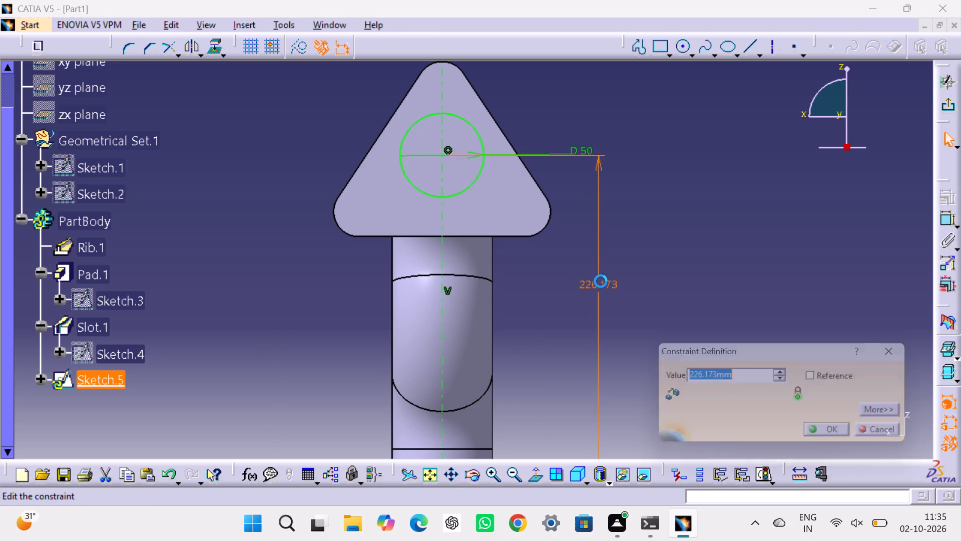
type("219")
key("period")
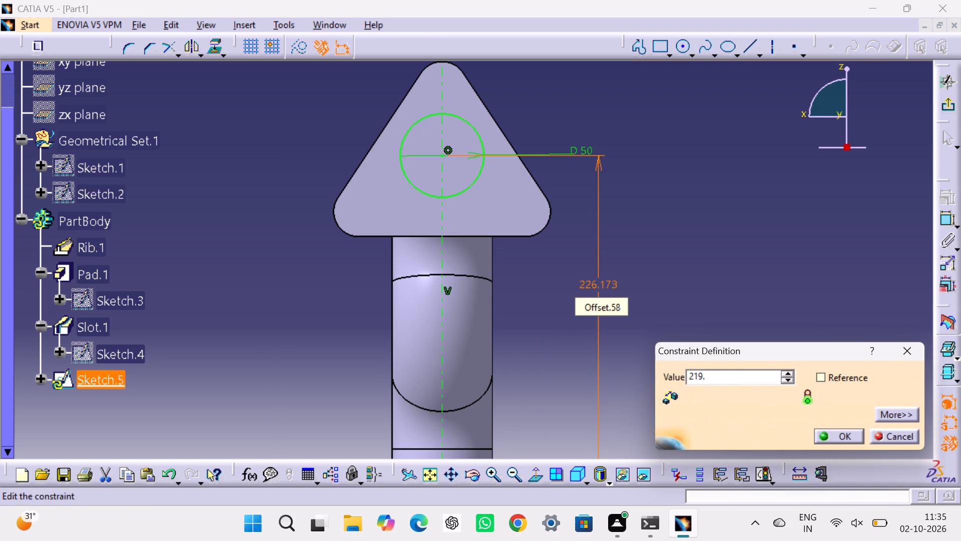
key("2")
key("8")
key("5")
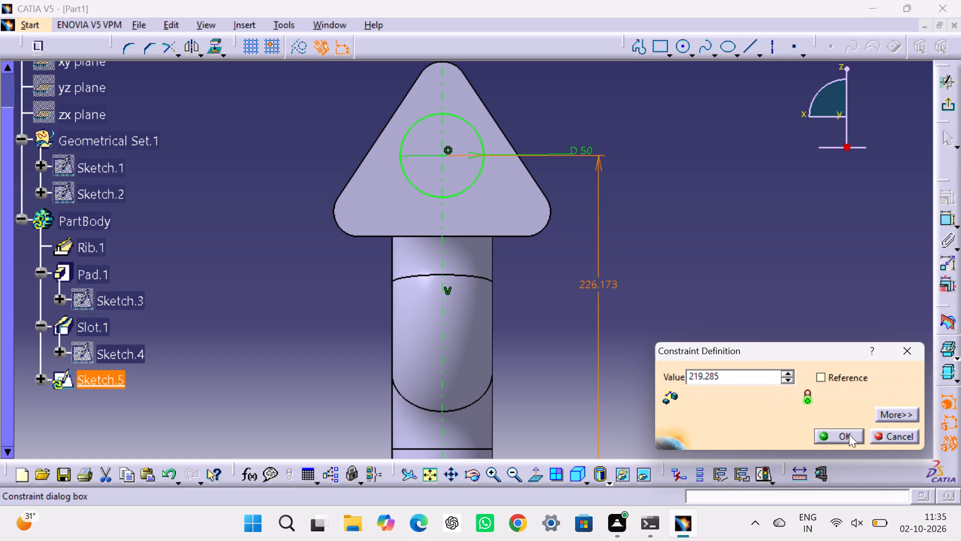
left_click(848, 436)
left_click(808, 319)
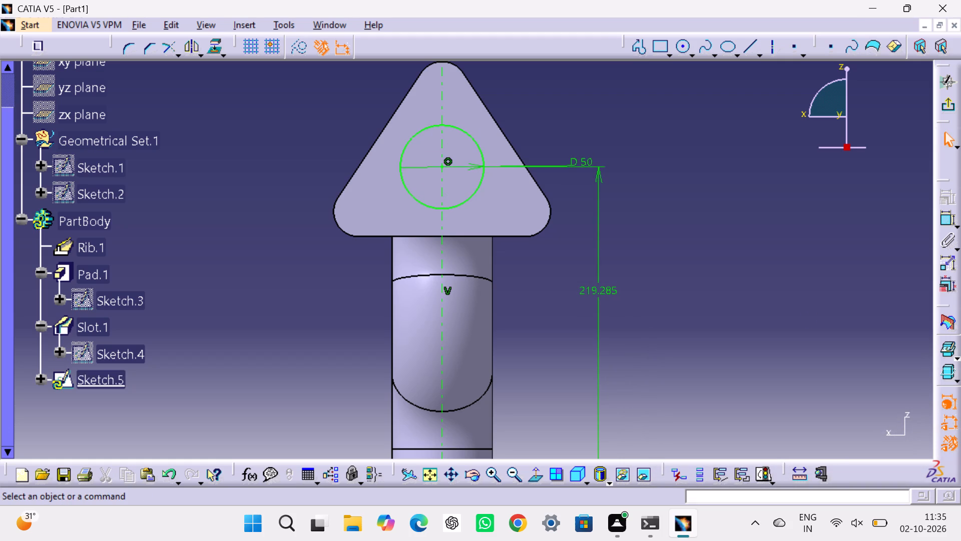
left_click(945, 108)
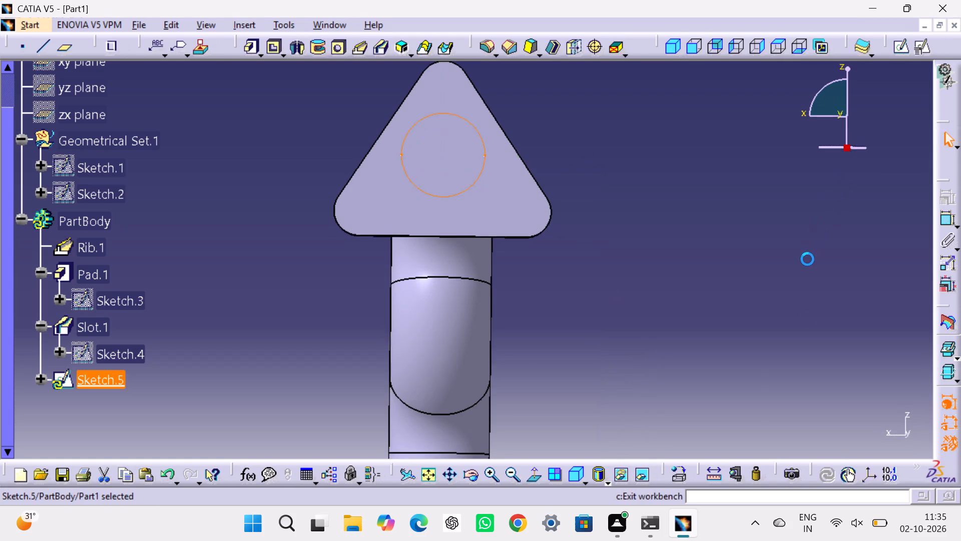
Cut a pocket 15 mm deep through the flange from the 50 mm circle of Sketch.5.
left_click(270, 51)
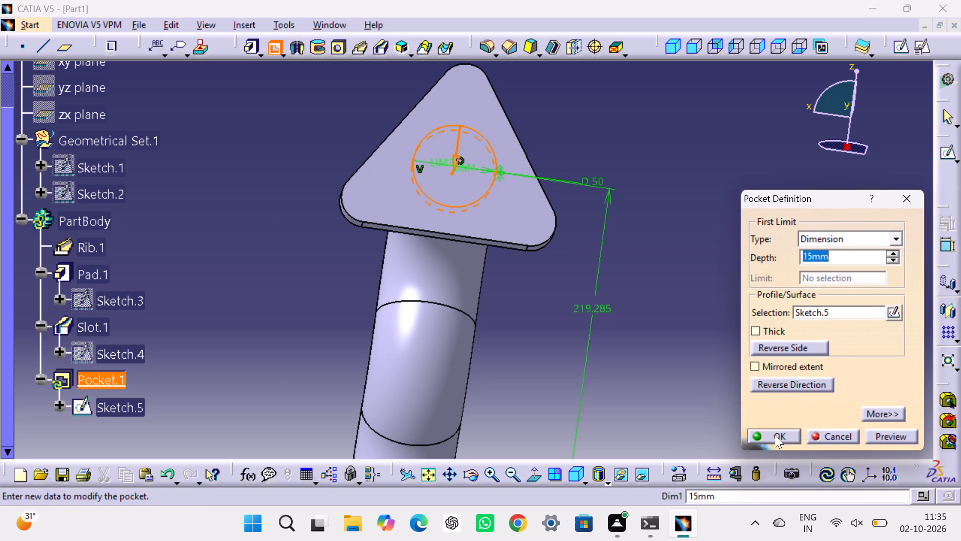
left_click(775, 435)
left_click(716, 374)
Examine the flange opening and the pipe from several angles and in isometric view.
middle_click_drag(696, 340, 701, 346)
right_click_drag(698, 344, 701, 346)
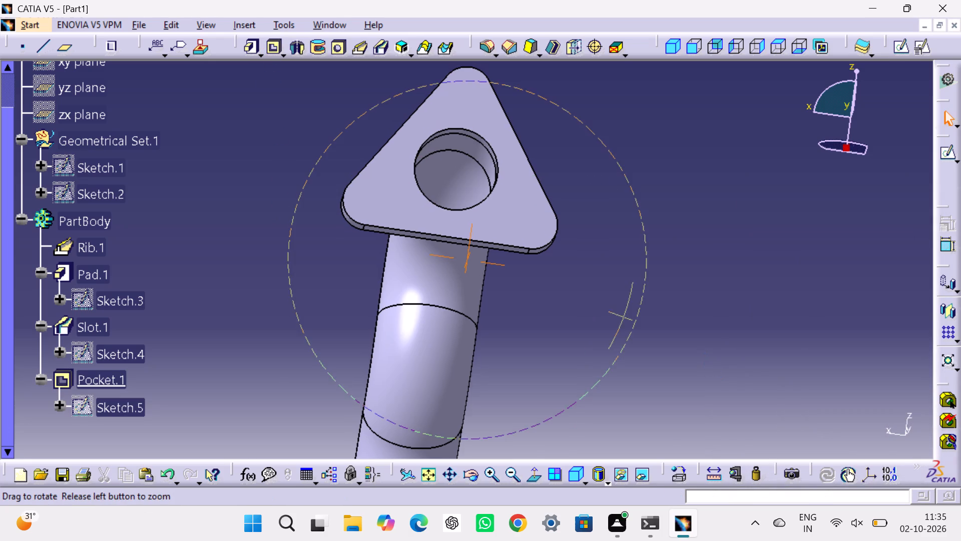
middle_click_drag(701, 346, 447, 218)
right_click_drag(701, 346, 447, 218)
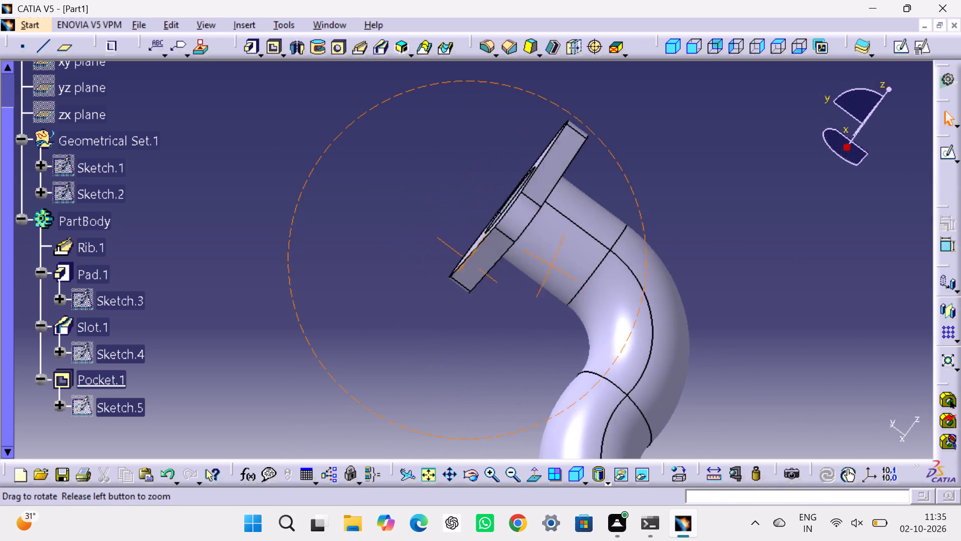
middle_click_drag(447, 218, 506, 431)
right_click_drag(447, 218, 506, 431)
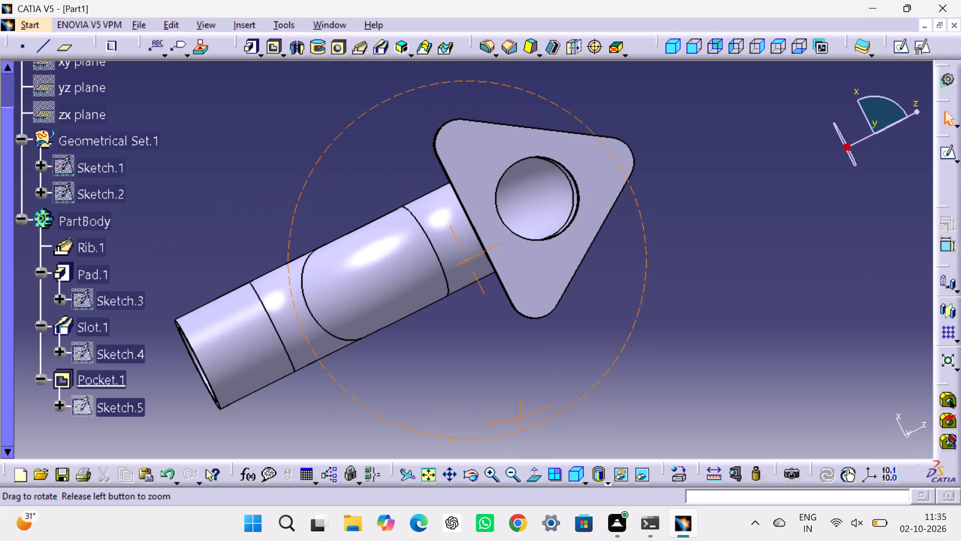
right_click_drag(506, 431, 504, 428)
middle_click_drag(506, 431, 504, 428)
left_click(764, 315)
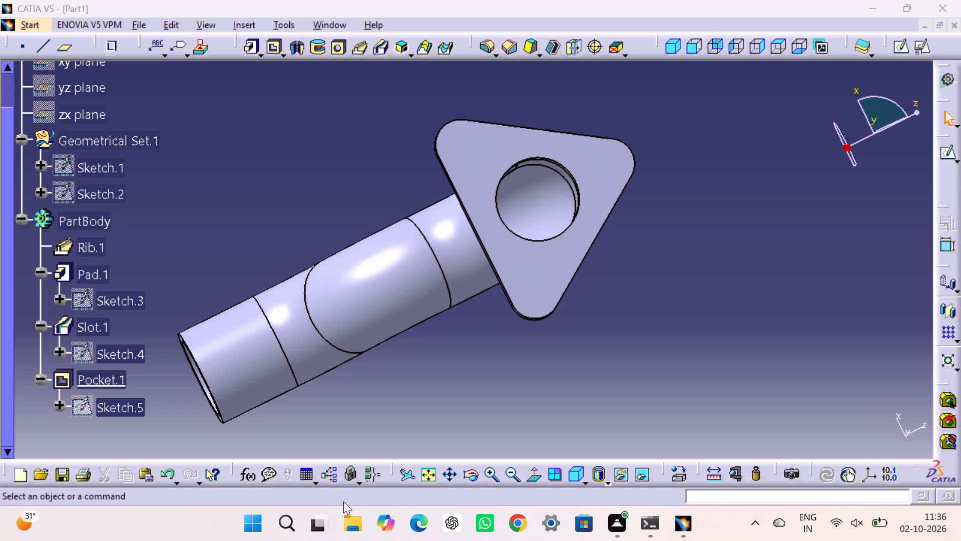
left_click(675, 38)
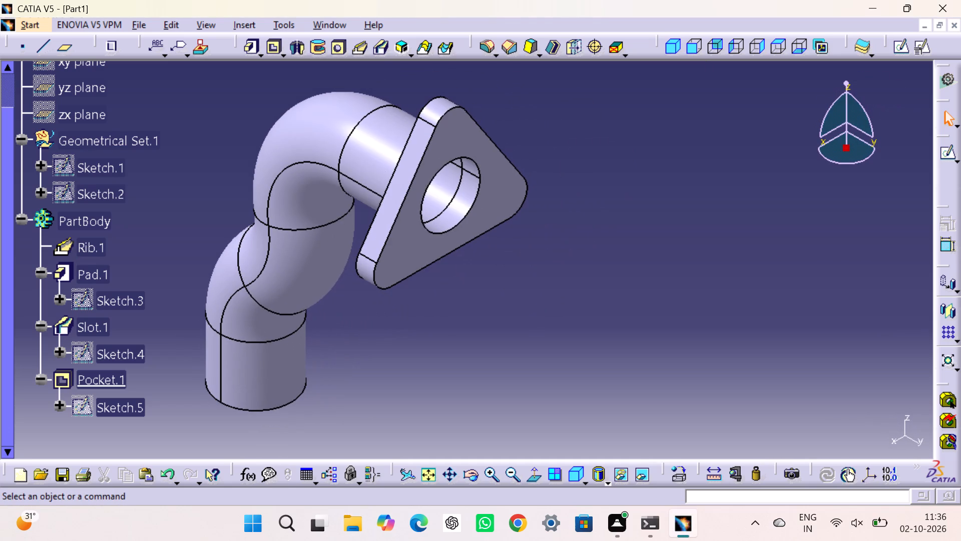
left_click(677, 244)
left_click(449, 131)
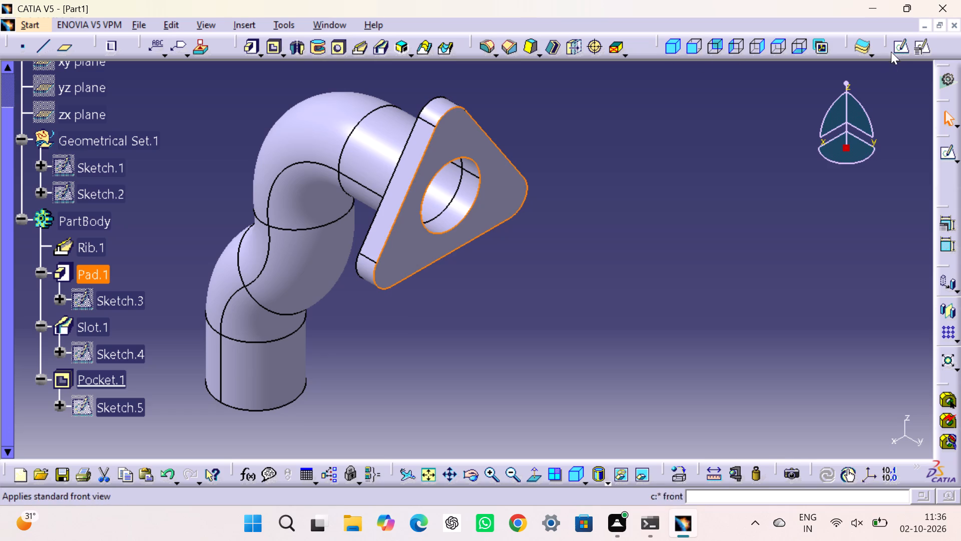
left_click(747, 193)
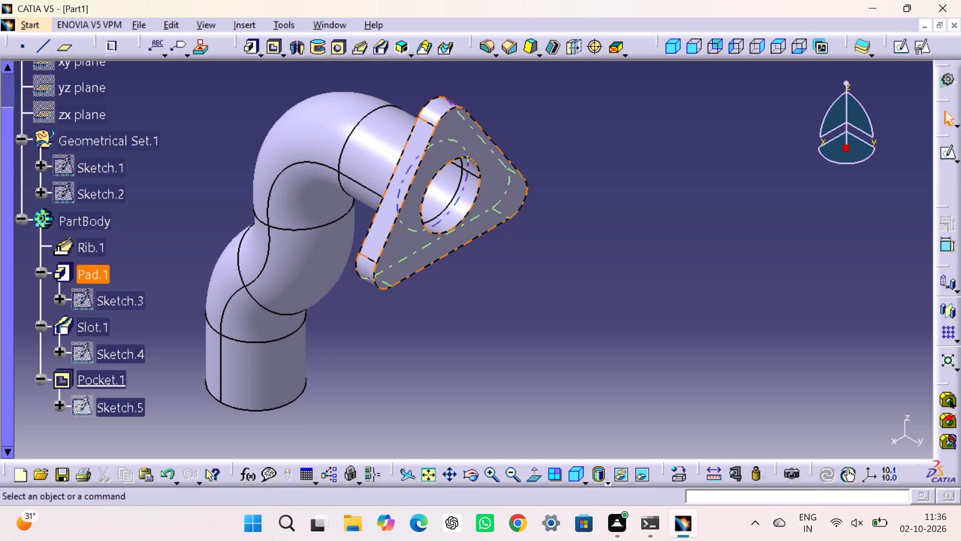
left_click(92, 244)
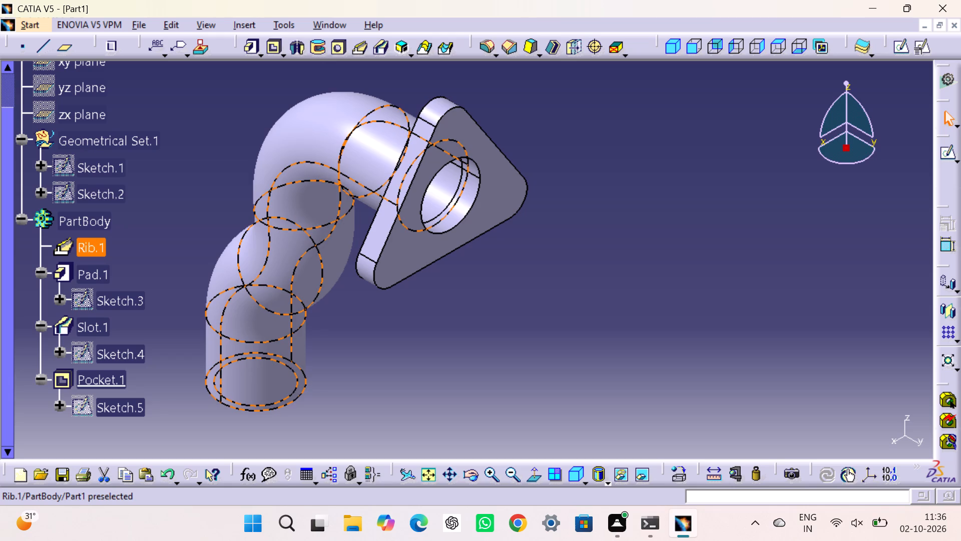
left_click(163, 240)
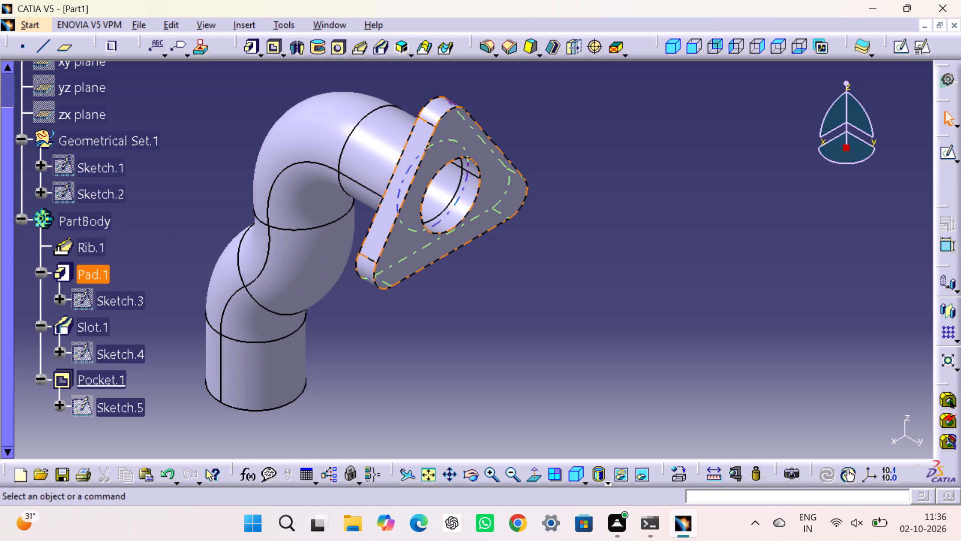
Open Pad.1's Sketch.3 and draw circles centred on the three corner arcs, the two lower ones about 14 mm and 18 mm in diameter.
double_click(116, 300)
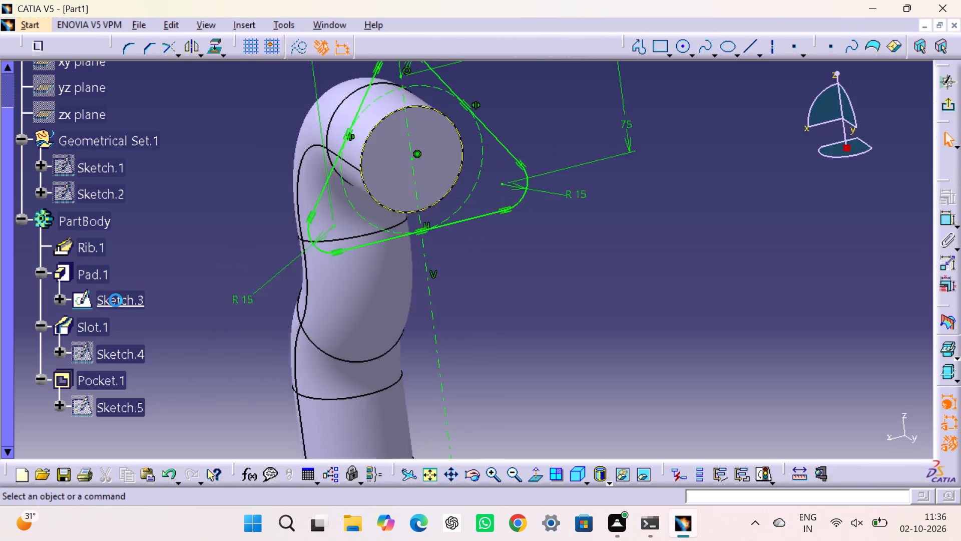
left_click_drag(682, 47, 677, 55)
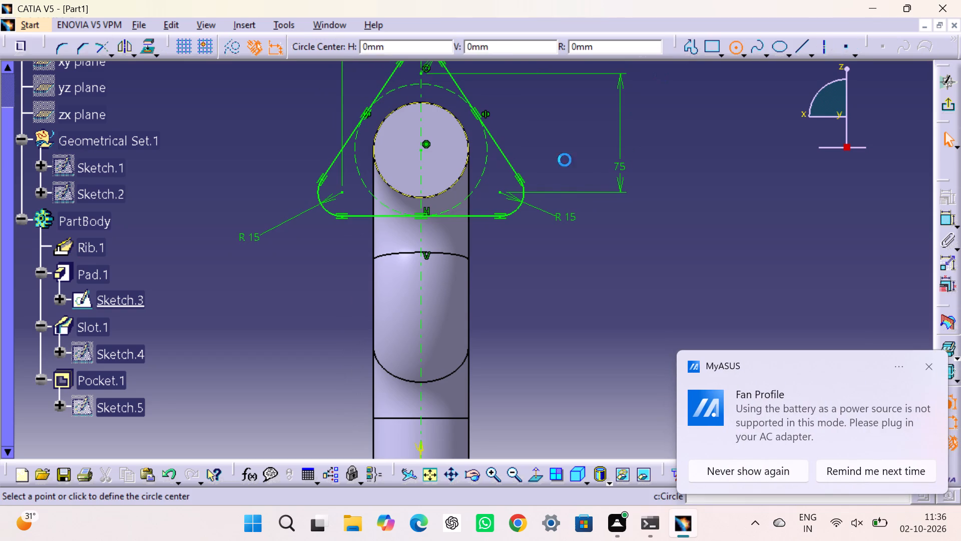
left_click(504, 192)
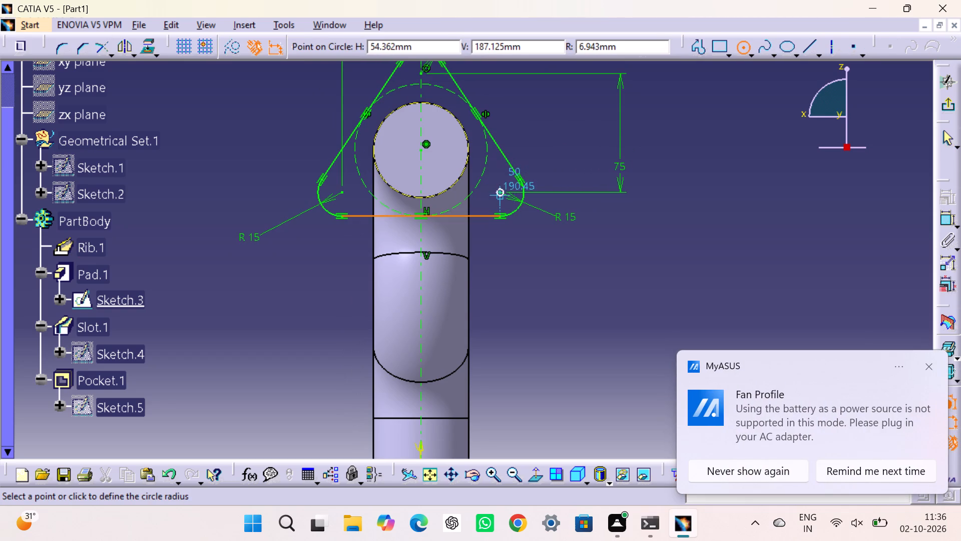
left_click(511, 203)
left_click(688, 43)
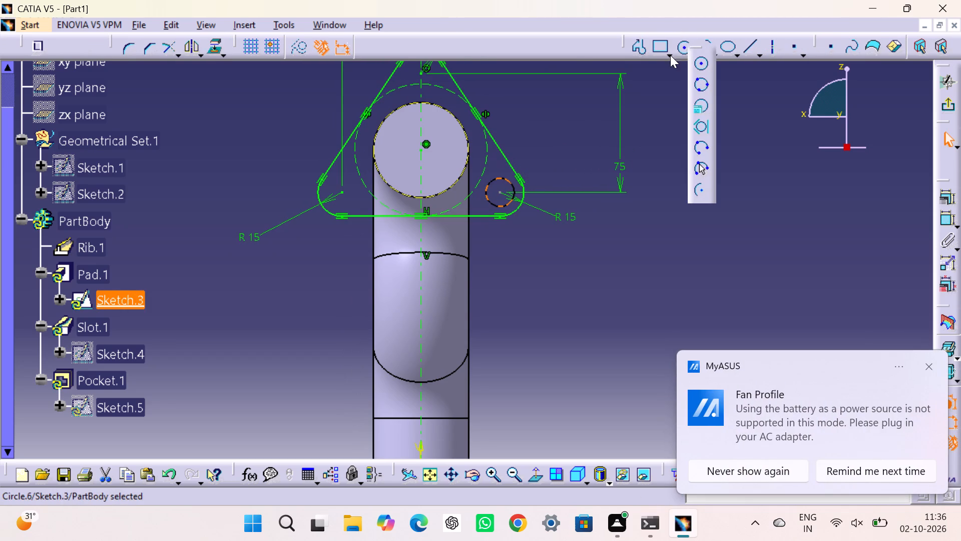
left_click(700, 65)
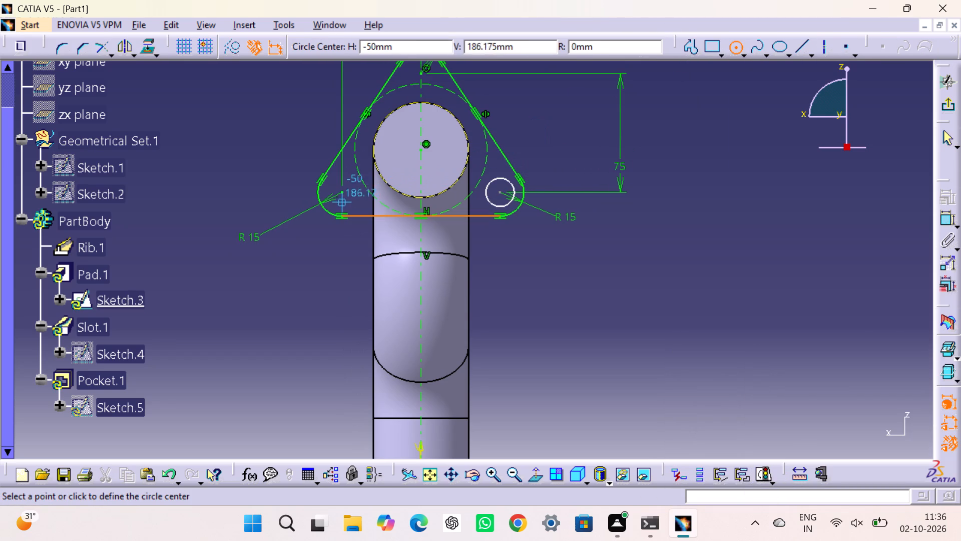
left_click(342, 190)
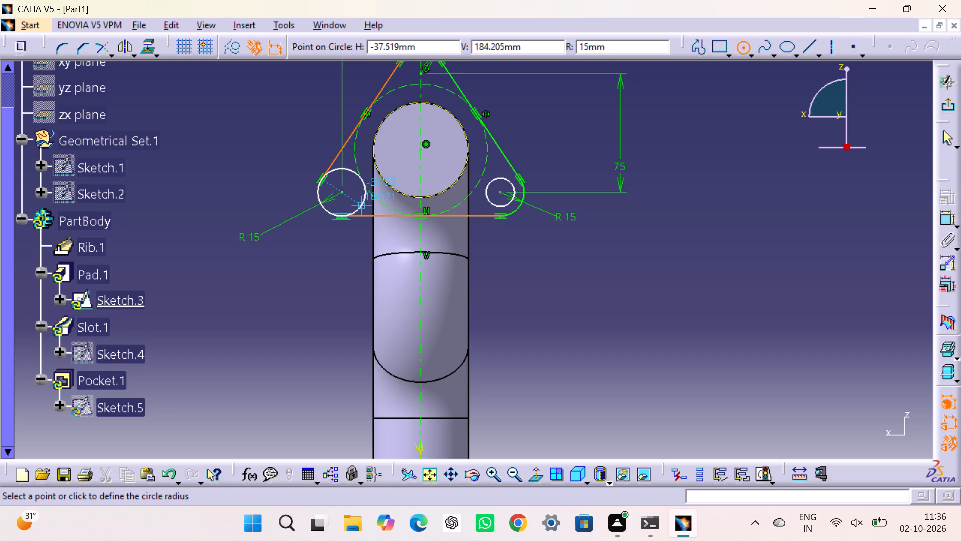
left_click(353, 195)
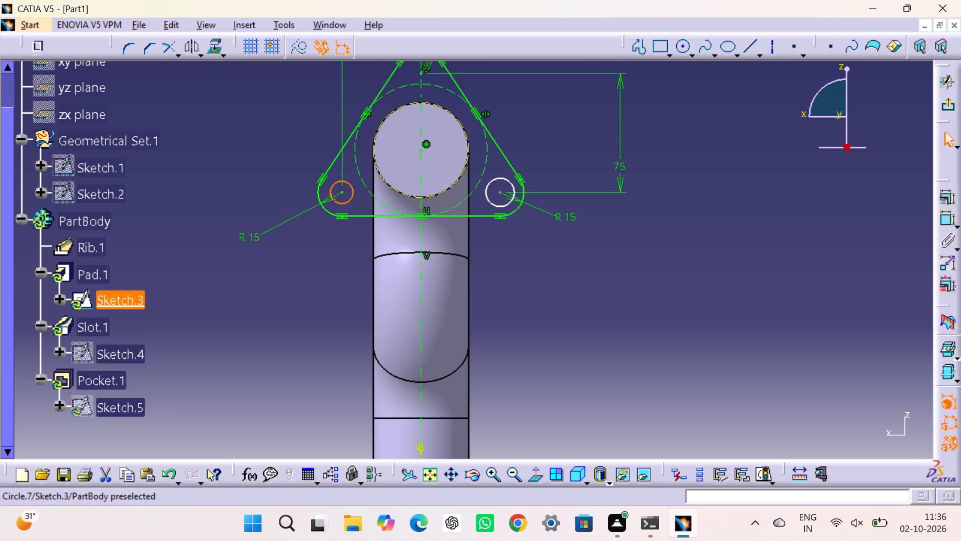
left_click(682, 47)
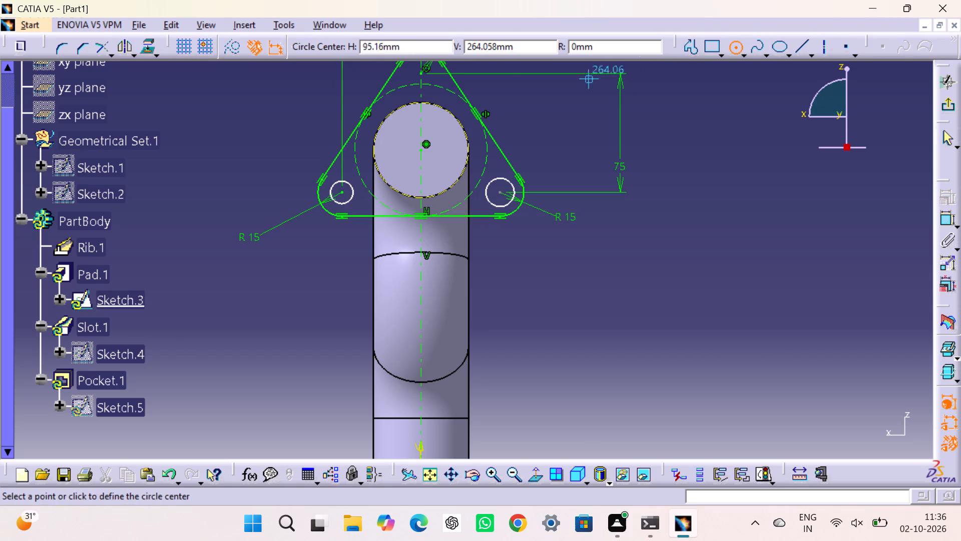
left_click(421, 72)
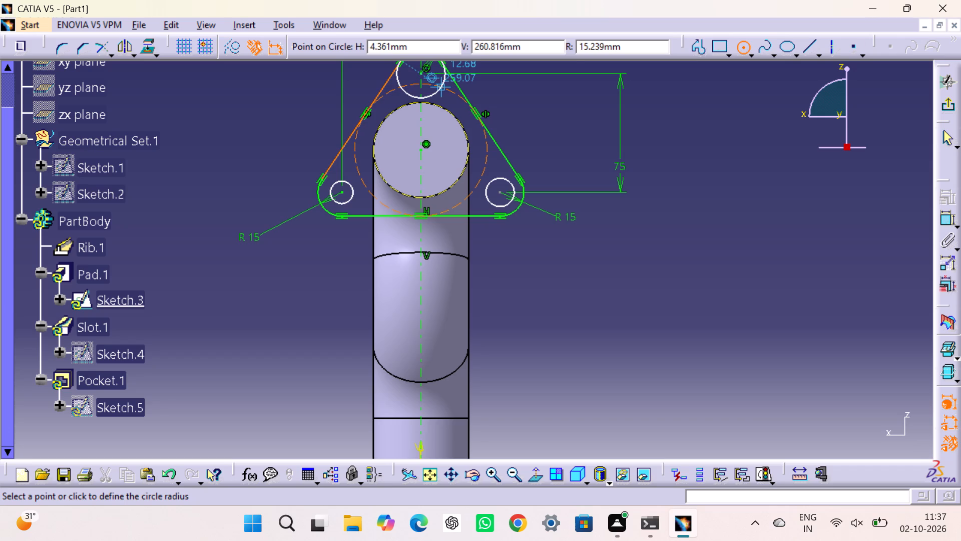
left_click(430, 81)
left_click(715, 174)
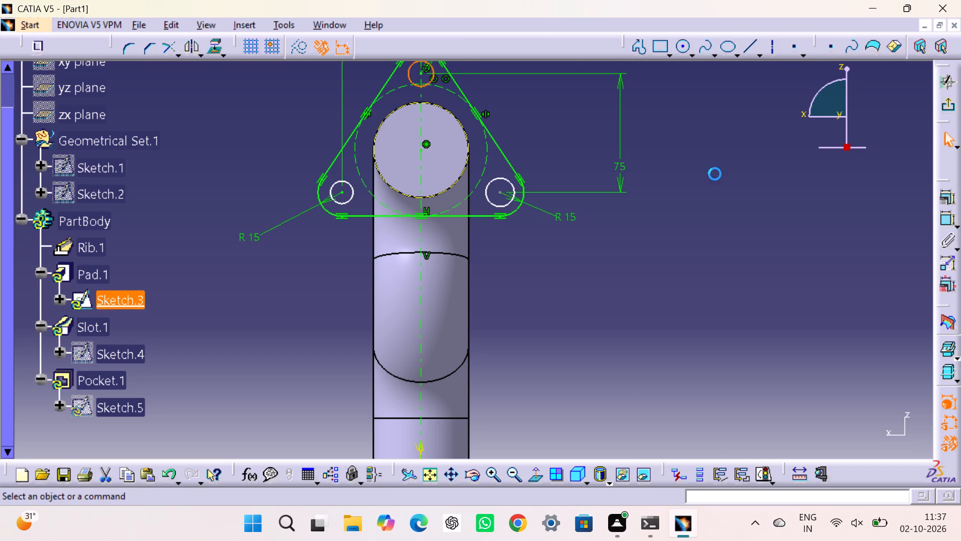
Add diameter dimensions to the three circles at the corners of the flange sketch.
double_click(945, 224)
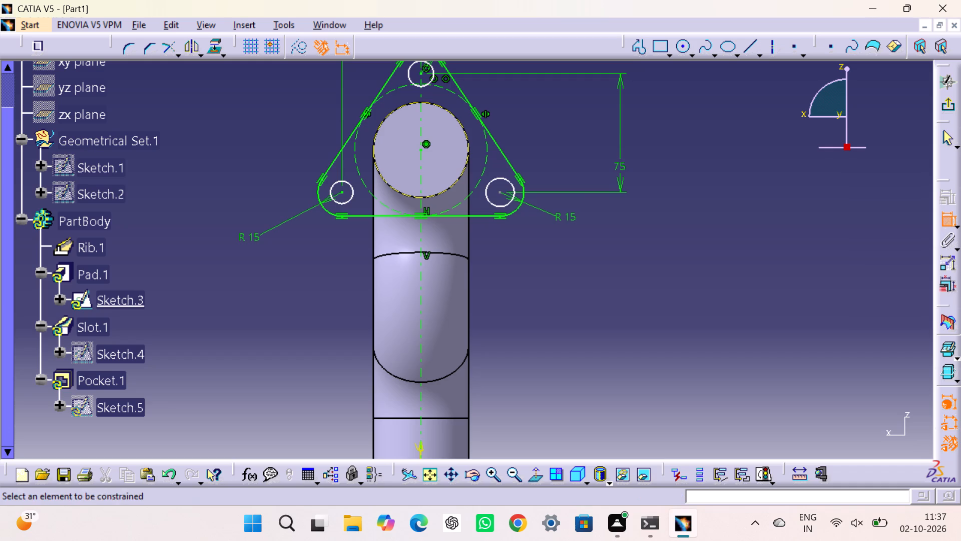
left_click(506, 180)
left_click(549, 128)
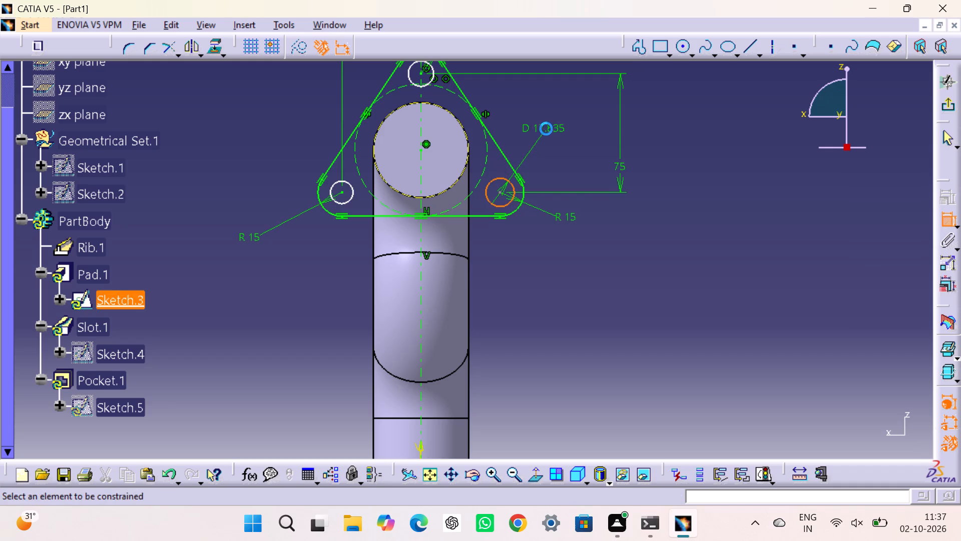
left_click(352, 199)
left_click(325, 246)
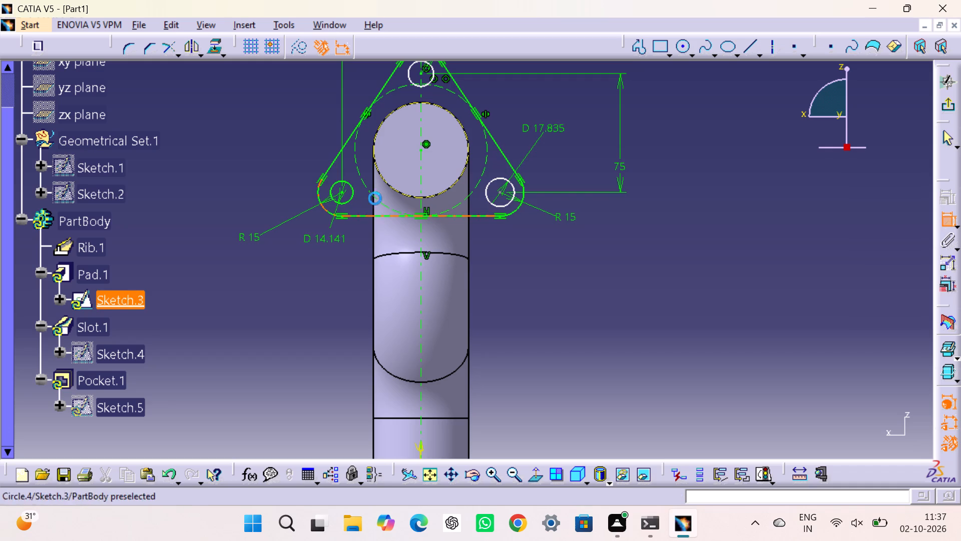
left_click(429, 83)
left_click(565, 110)
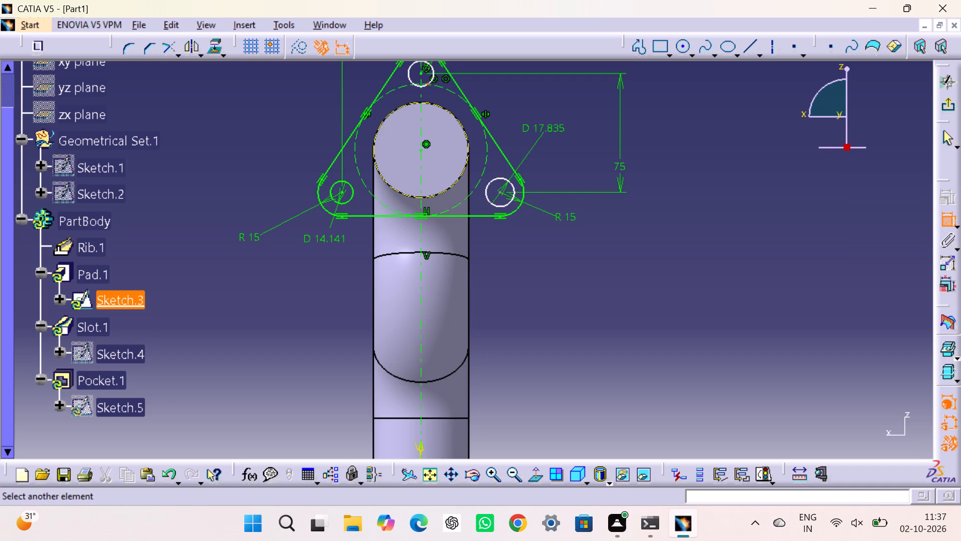
left_click(945, 216)
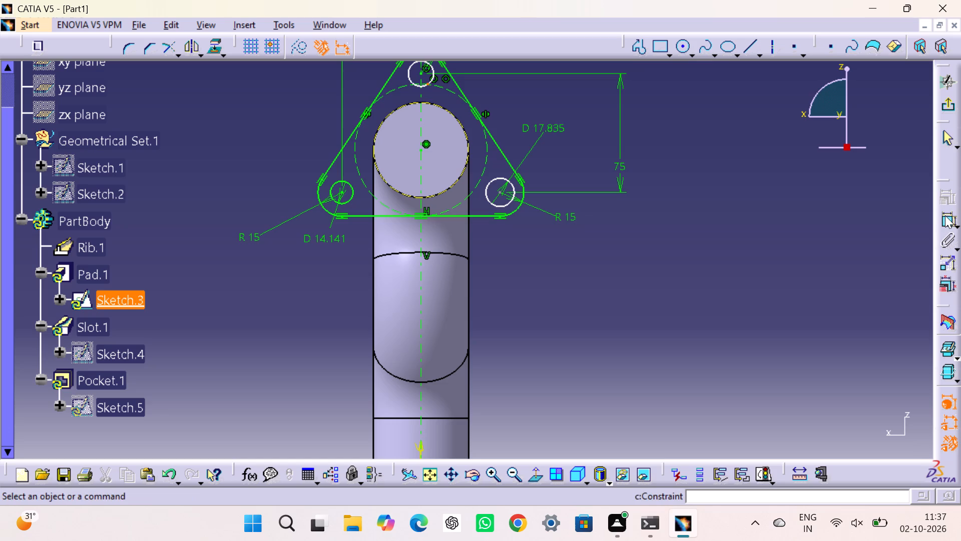
left_click(945, 215)
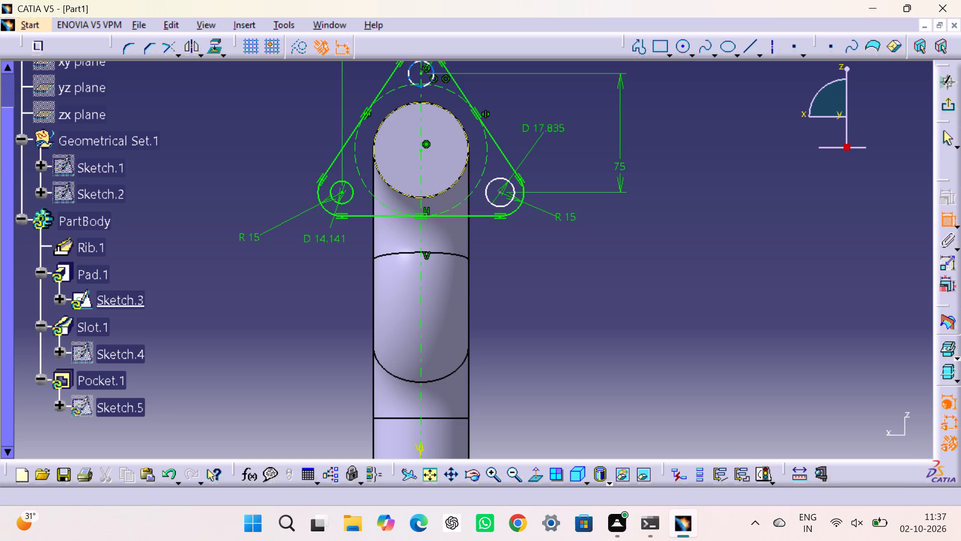
left_click(414, 87)
left_click(550, 107)
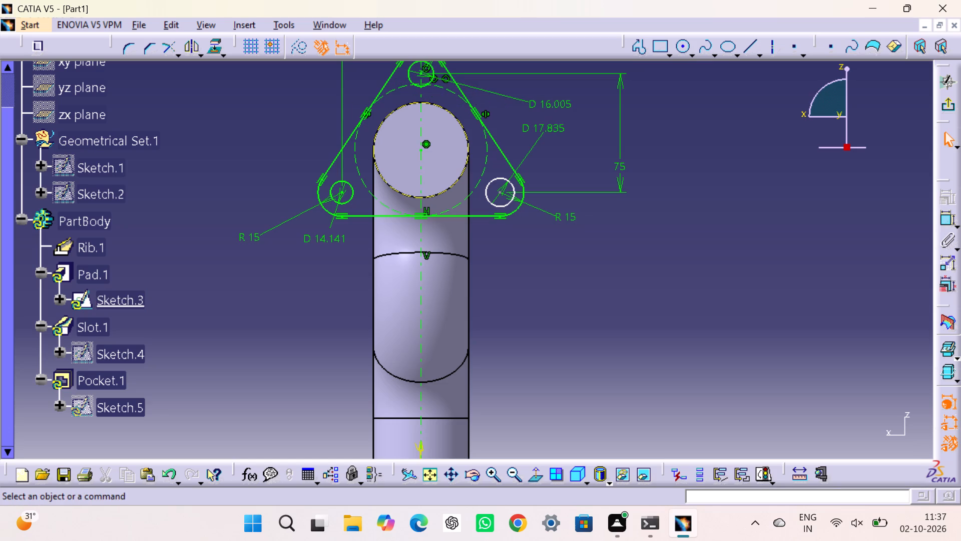
Set the diameters of the top and lower-left corner circles of the flange sketch to 15 mm each.
double_click(550, 107)
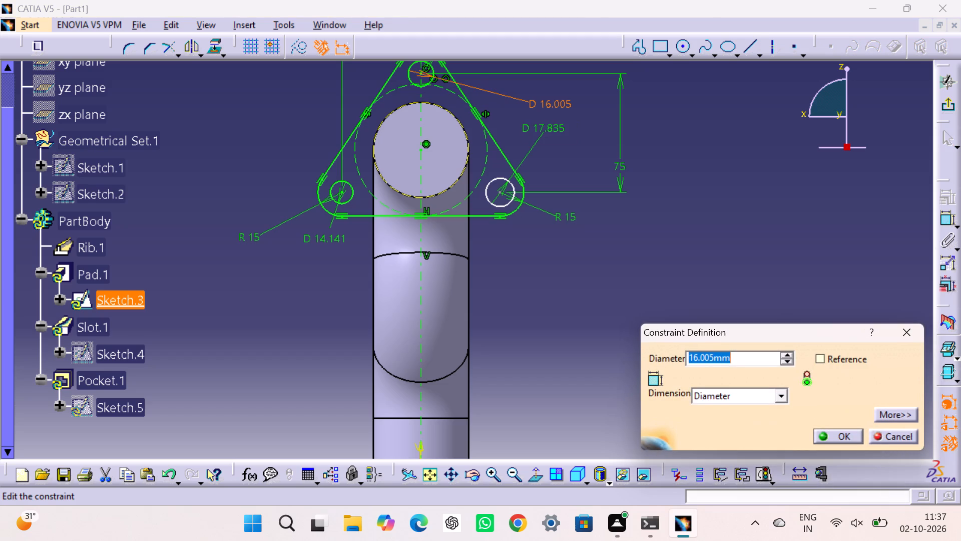
key("1")
key("5")
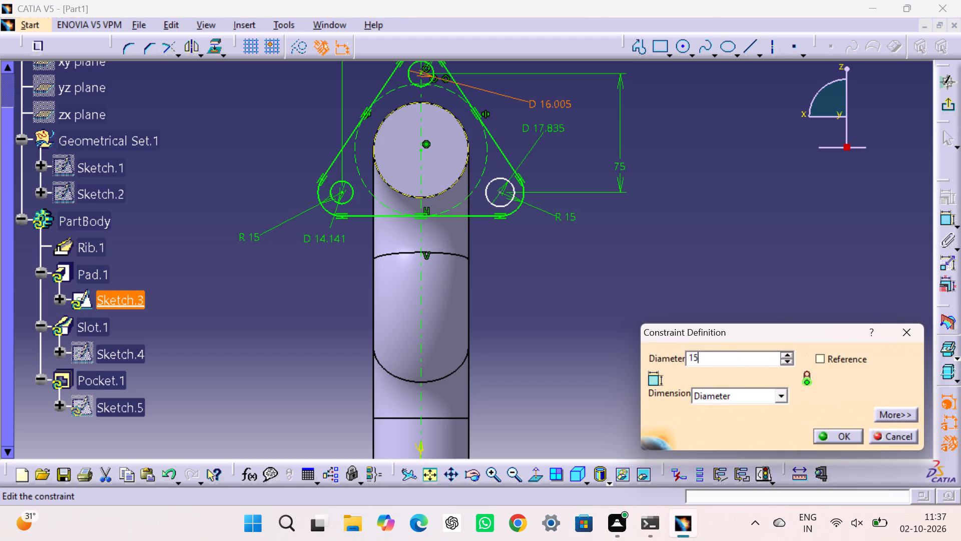
key("Return")
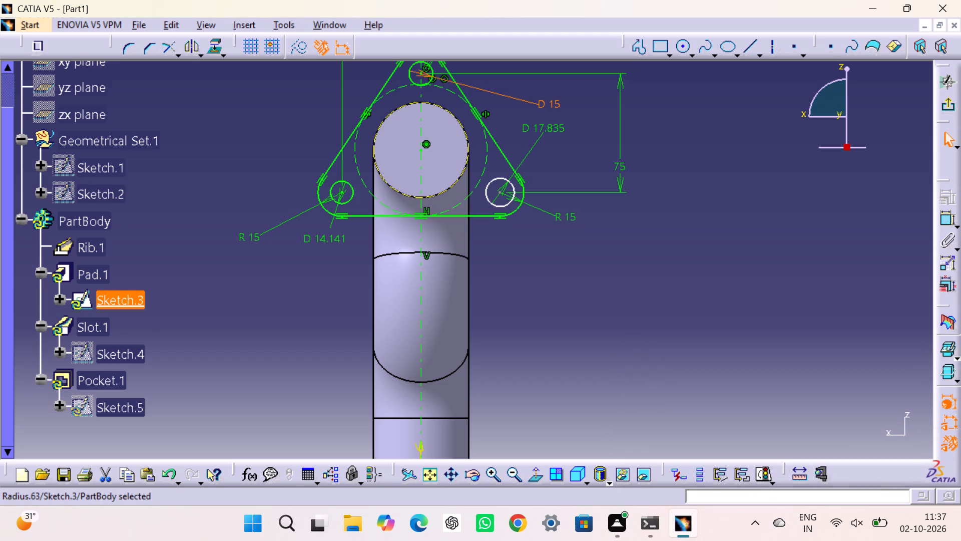
double_click(330, 238)
key("1")
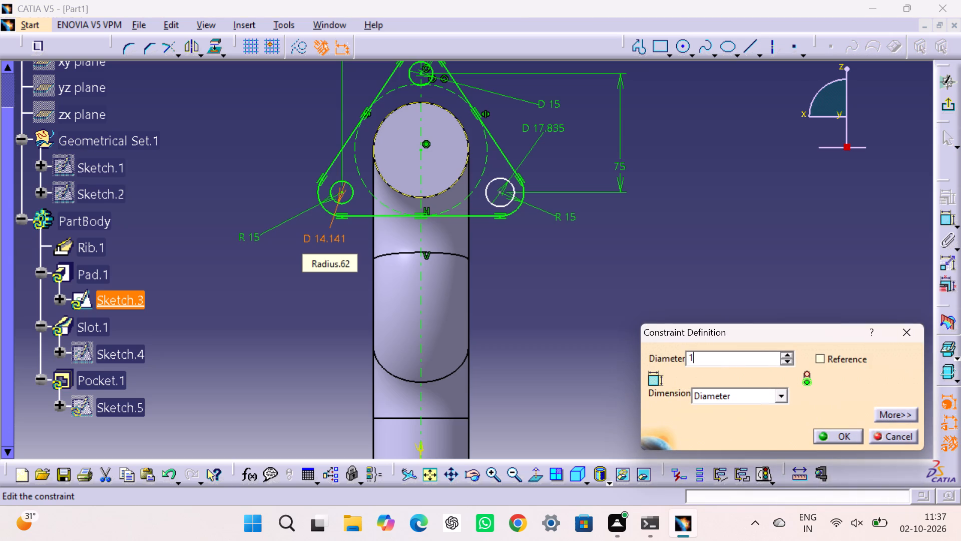
key("5")
key("Return")
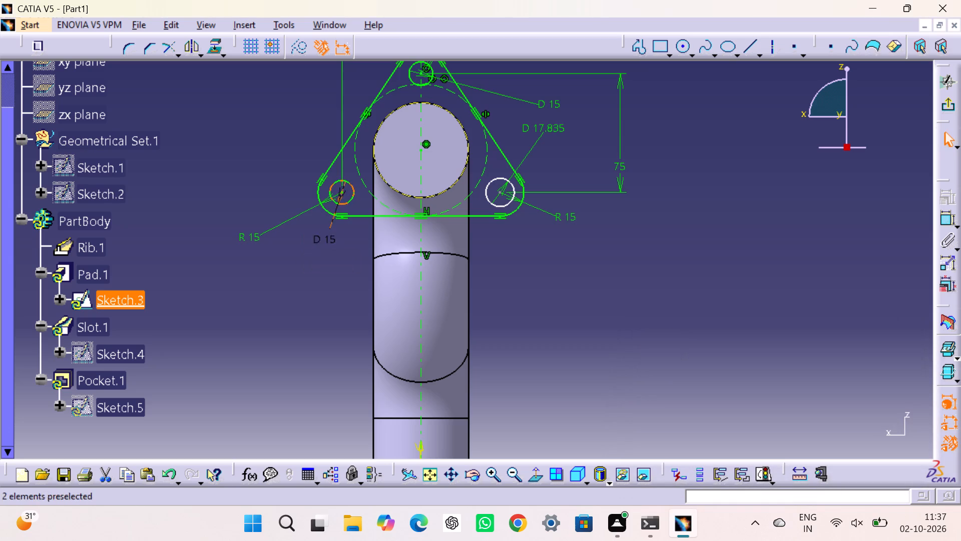
key("Escape")
key("Escape")
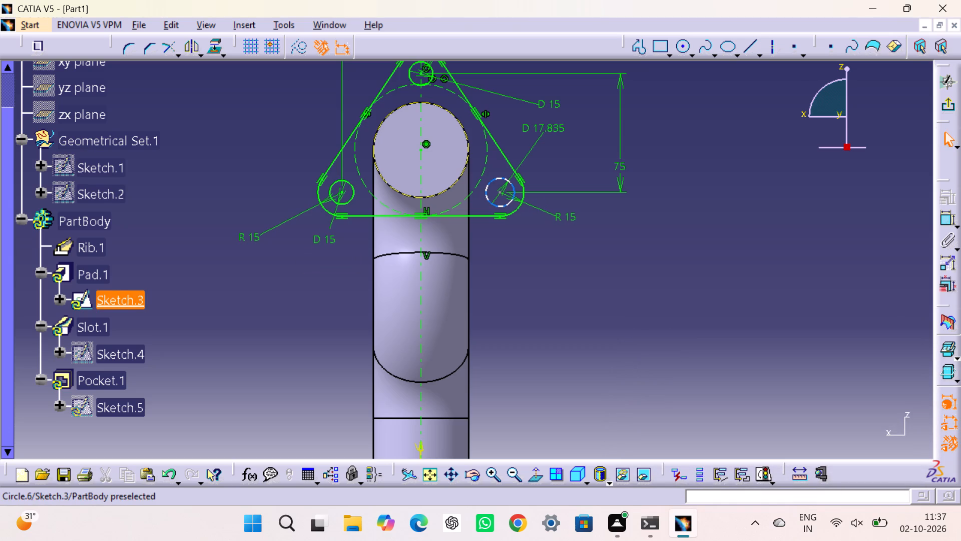
Pull the lower-right corner circle away from its corner and set its diameter to 15 mm.
left_click_drag(510, 202, 552, 159)
double_click(598, 83)
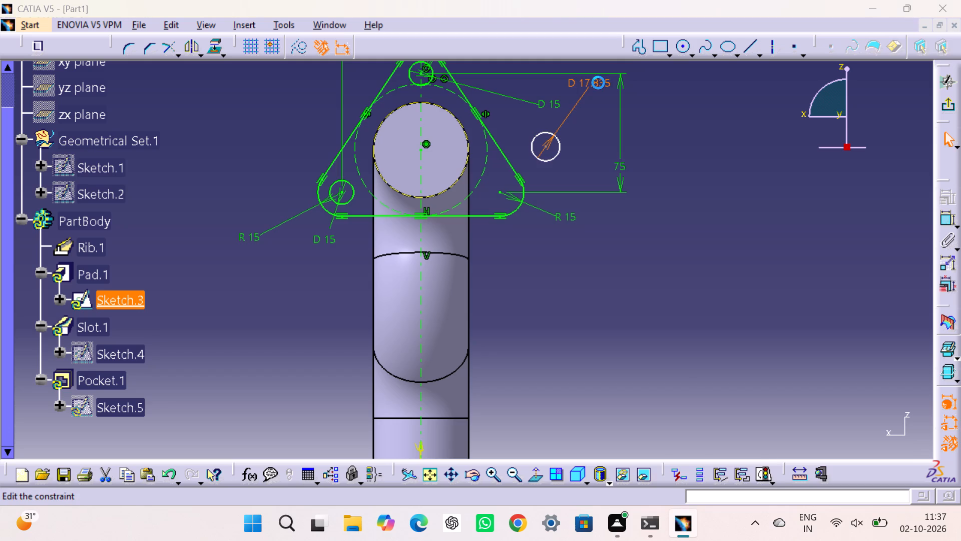
type("15")
key("Return")
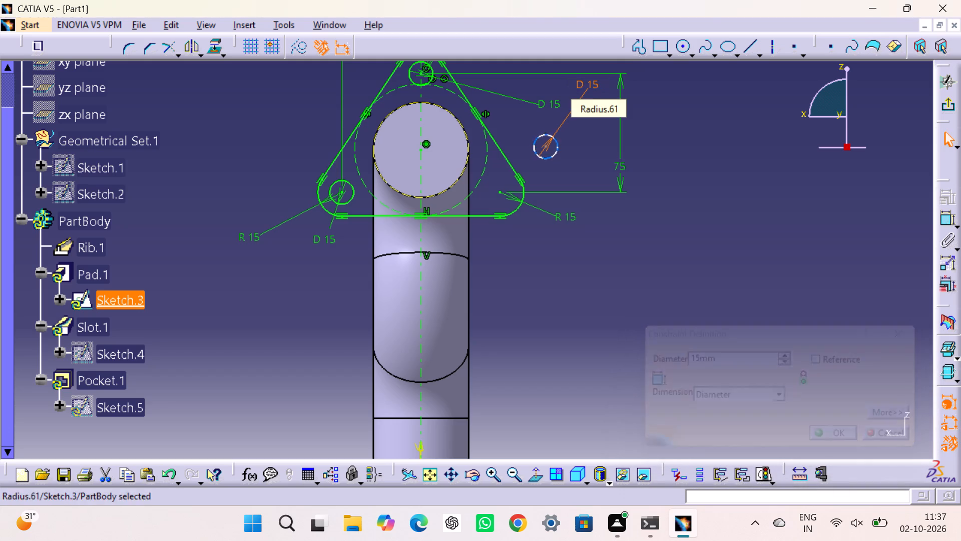
left_click_drag(730, 261, 725, 255)
Apply a coincidence constraint between the displaced circle's centre and the centre of the flange's lower-right corner arc.
left_click(545, 147)
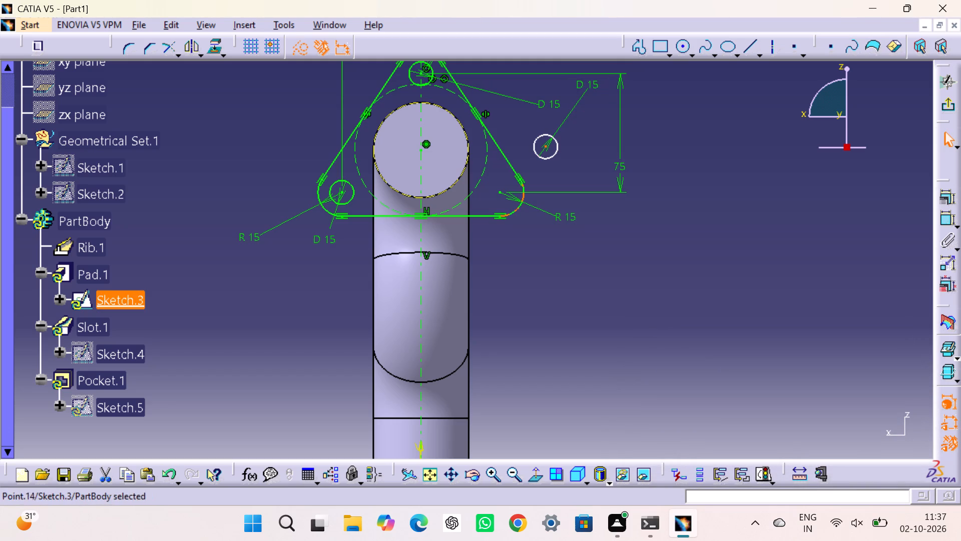
left_click(500, 192, "ctrl")
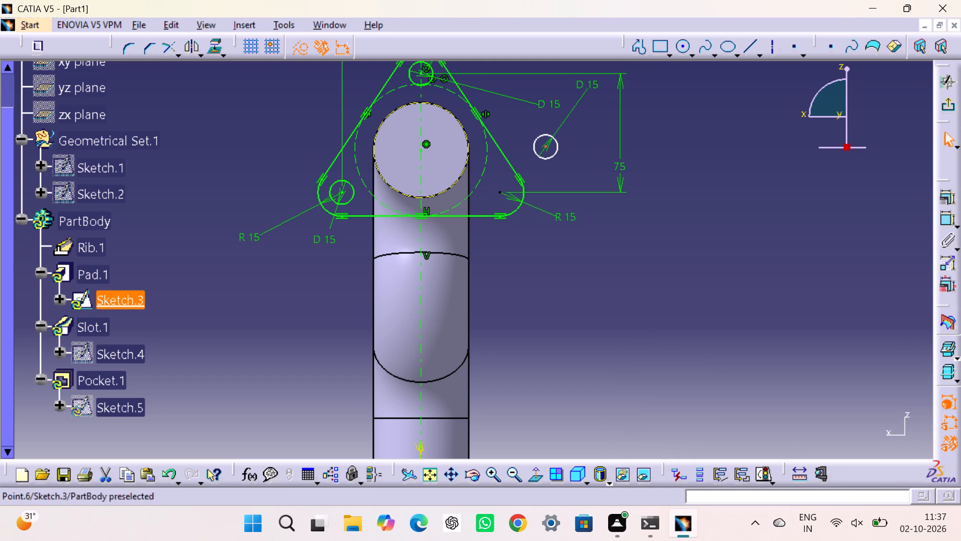
left_click(946, 200)
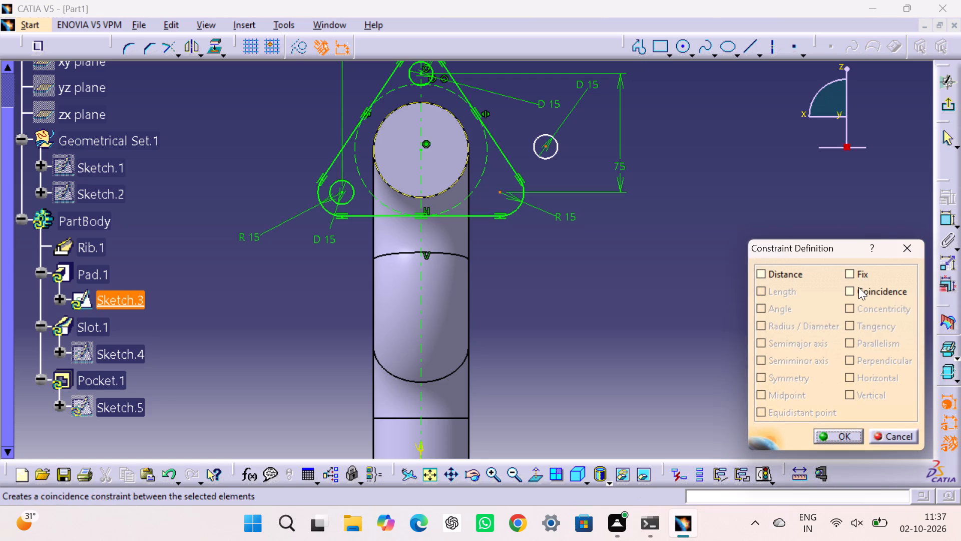
left_click(858, 288)
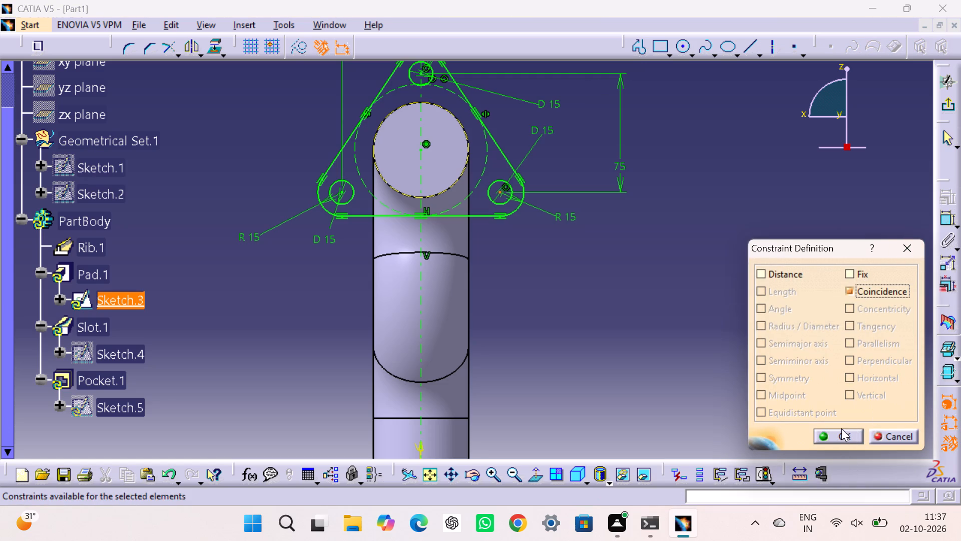
left_click(839, 432)
left_click(802, 280)
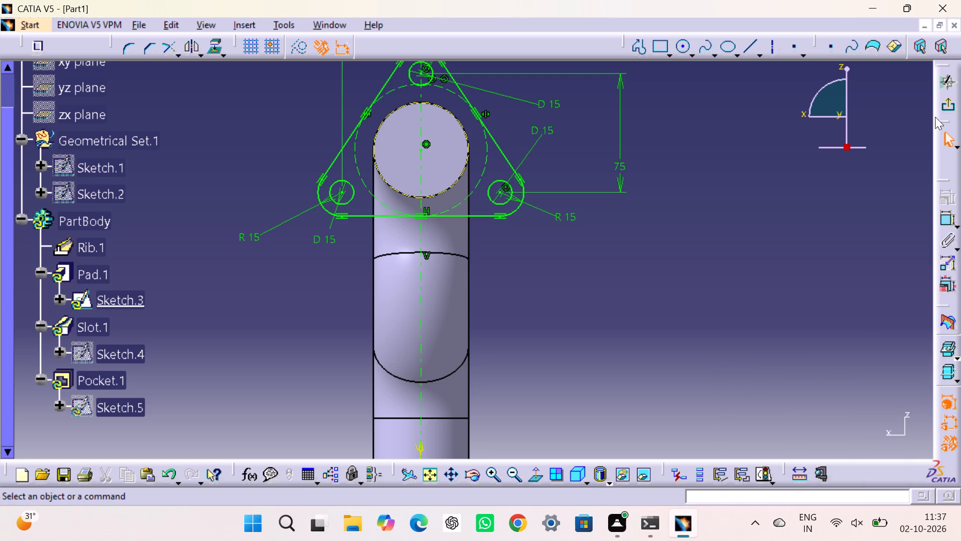
Exit Sketch.3 and update the part.
left_click(946, 104)
left_click(779, 269)
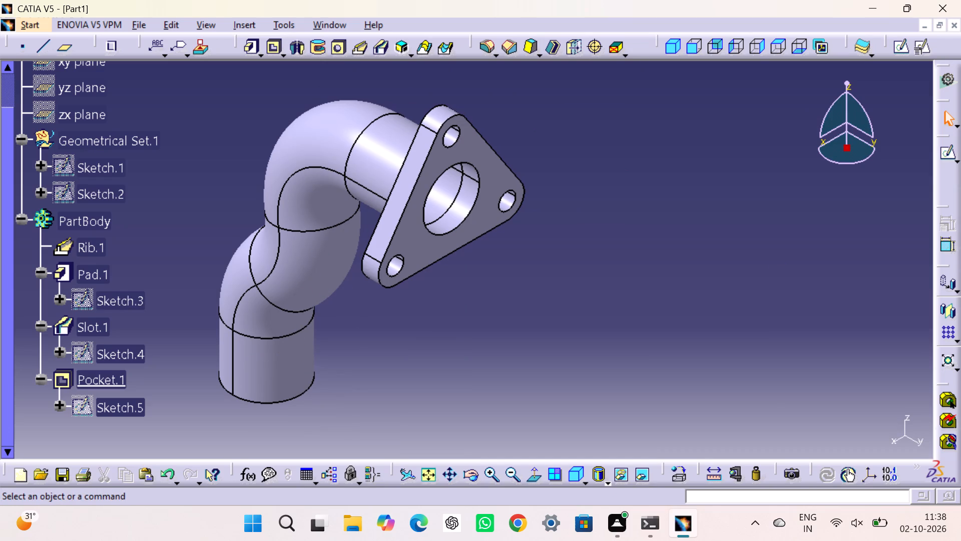
key("ctrl+u")
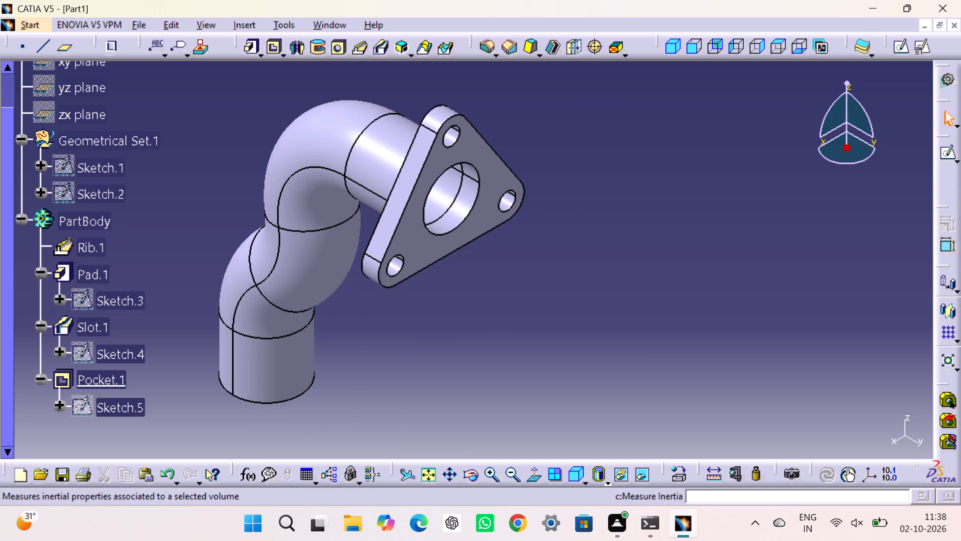
left_click(828, 472)
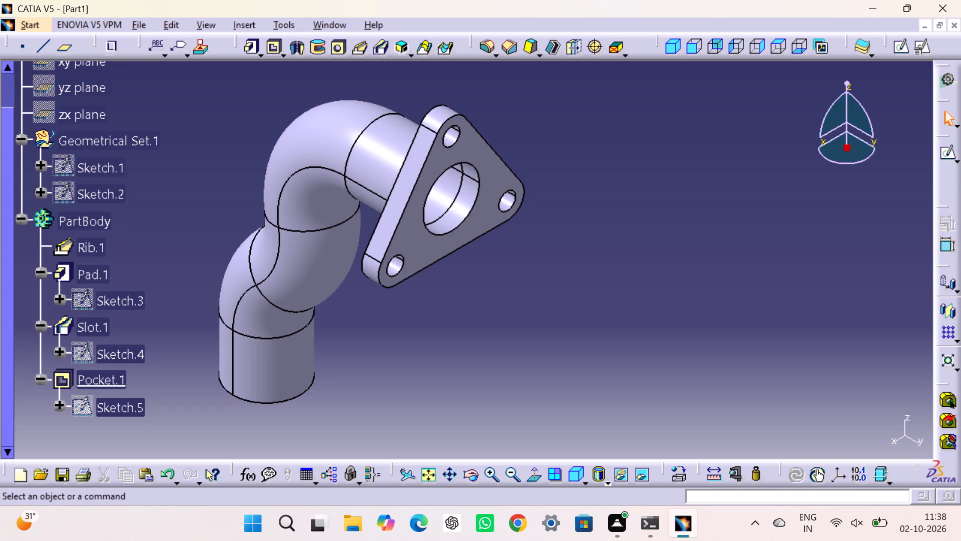
left_click(622, 278)
double_click(586, 182)
Change the PartBody's fill colour to orange in its graphic properties.
middle_click_drag(545, 298, 647, 315)
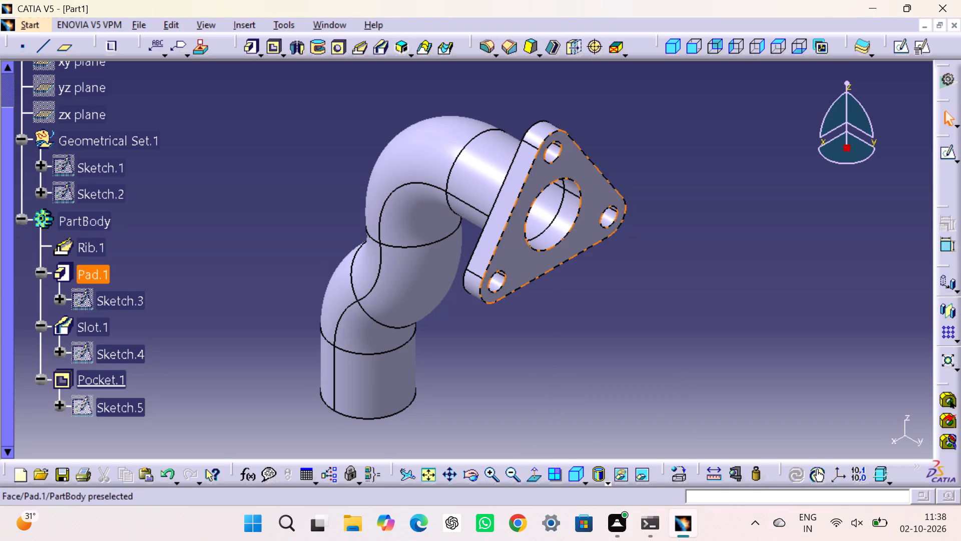
right_click(86, 221)
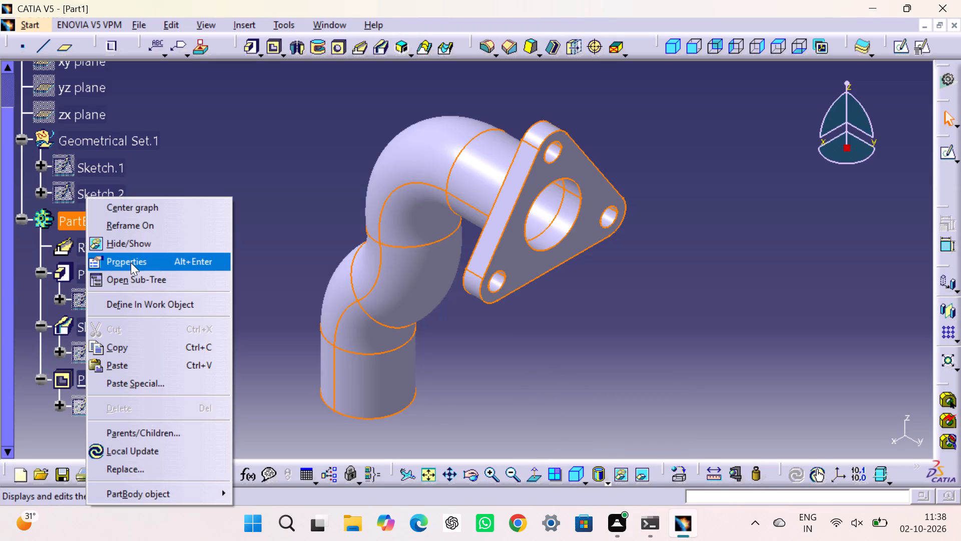
left_click(131, 262)
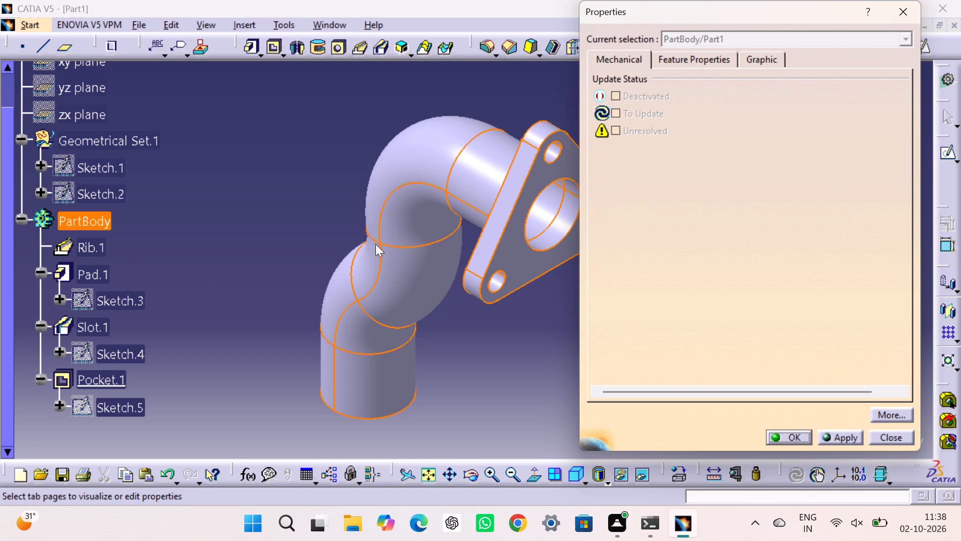
left_click(769, 57)
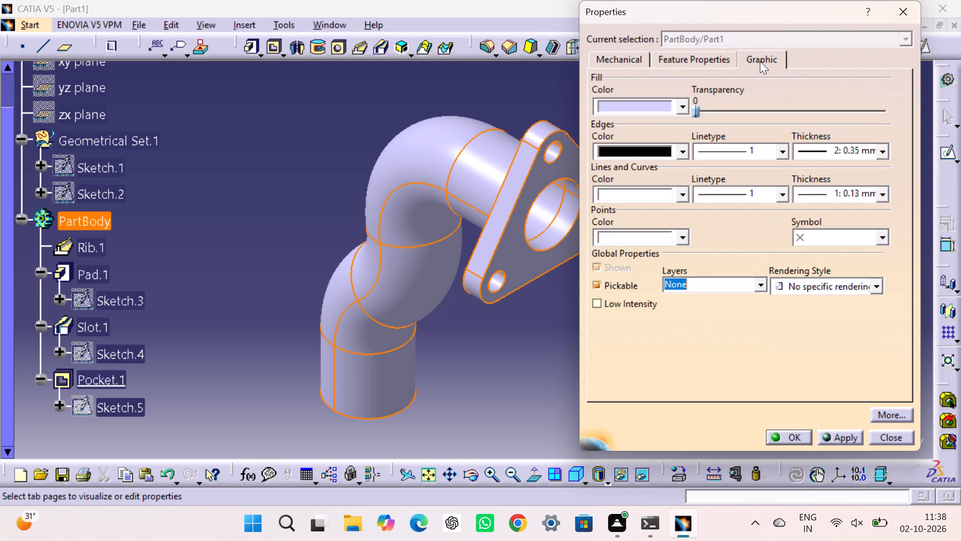
left_click(684, 103)
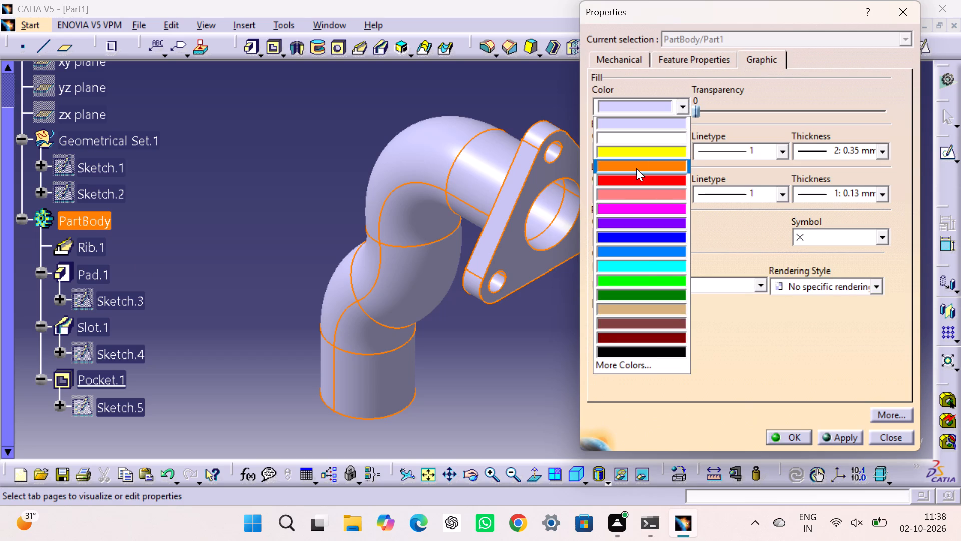
left_click(636, 168)
left_click(800, 436)
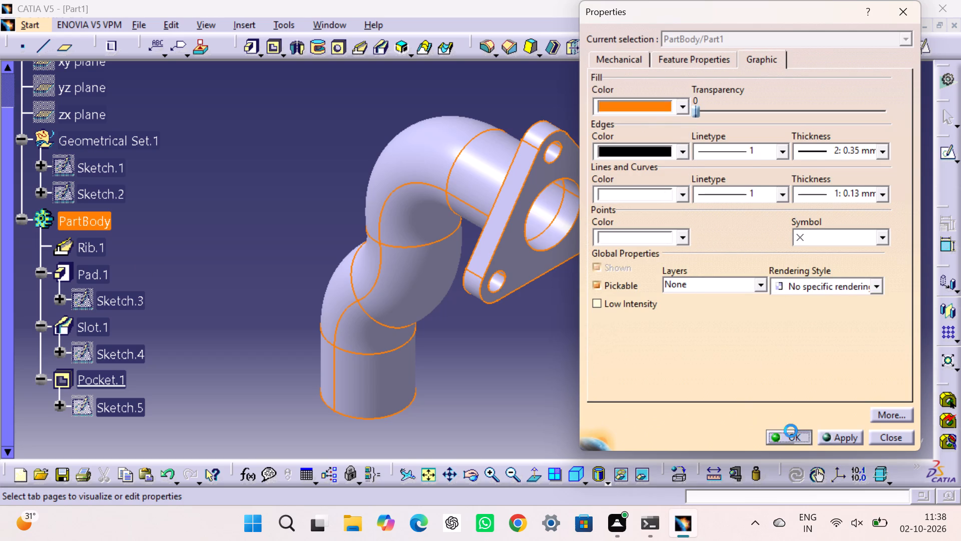
left_click(692, 326)
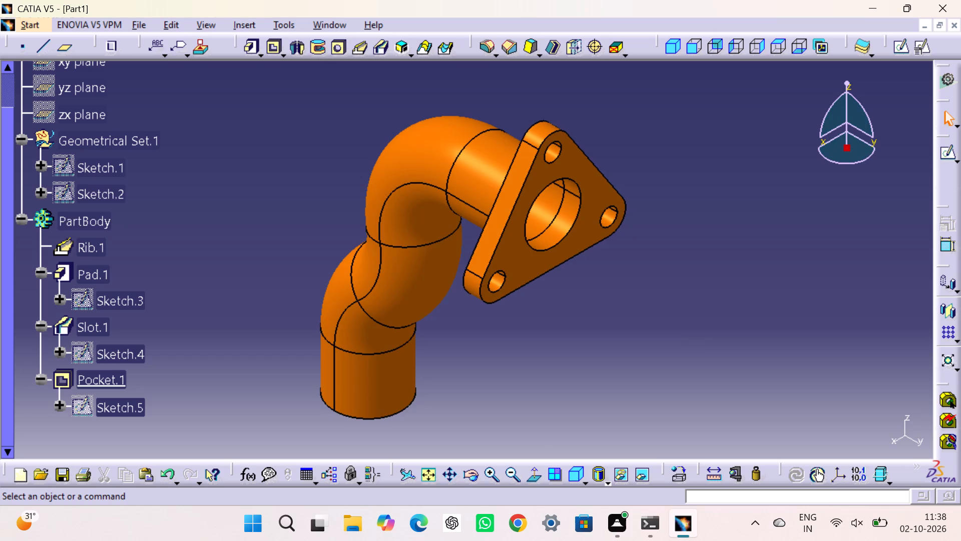
Examine the orange pipe, its open end and the flange holes from several angles.
middle_click_drag(557, 314, 582, 321)
middle_click_drag(581, 322, 332, 195)
right_click_drag(581, 322, 332, 195)
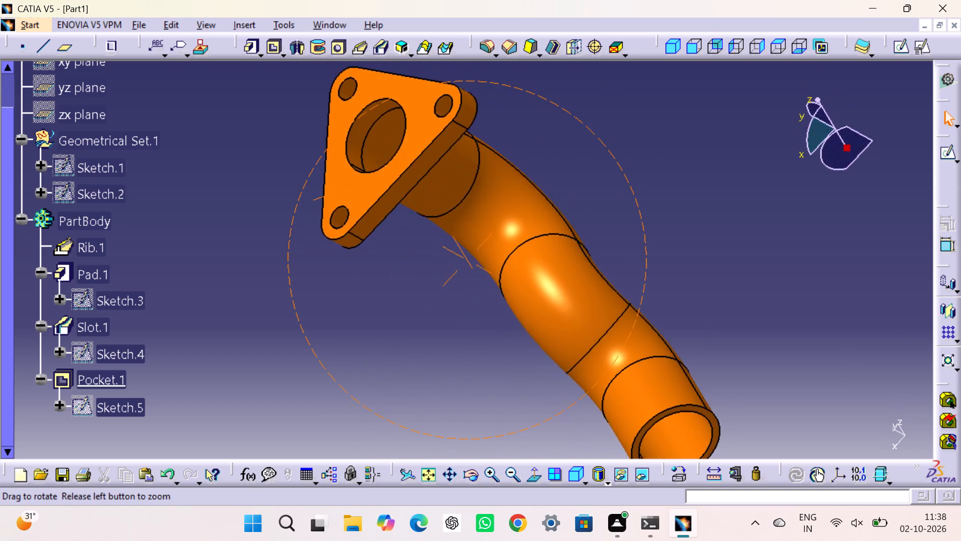
middle_click_drag(332, 195, 532, 227)
right_click_drag(332, 195, 532, 227)
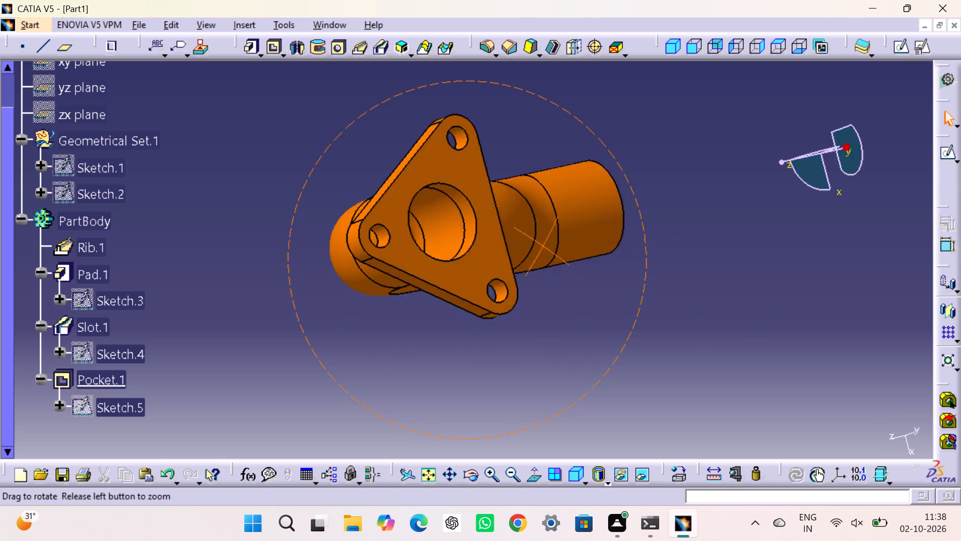
middle_click_drag(532, 227, 521, 100)
right_click_drag(532, 227, 521, 100)
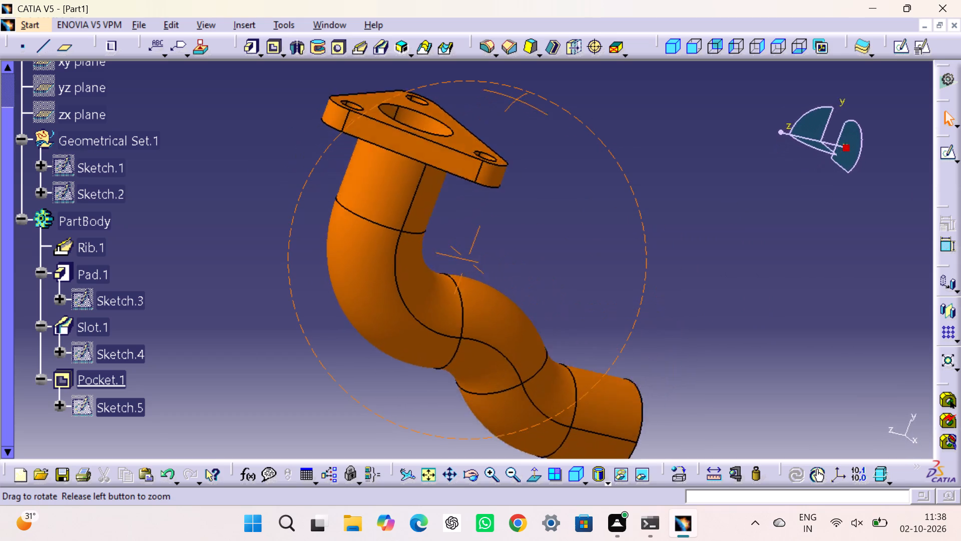
middle_click_drag(521, 100, 482, 149)
right_click_drag(521, 100, 482, 149)
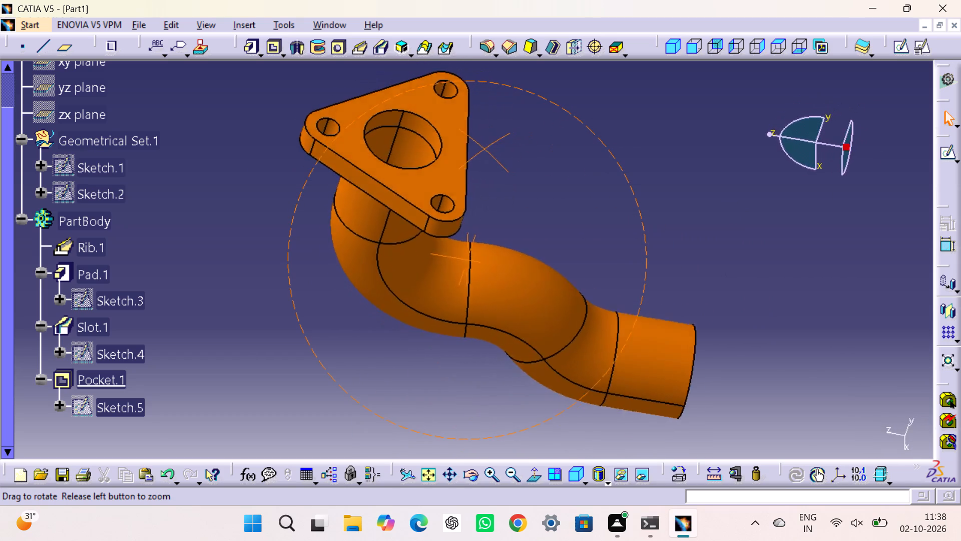
Inspect the finished pipe by orbiting it and through the front, back, left, right, top and bottom standard views, ending in the isometric view.
middle_click_drag(482, 149, 620, 122)
right_click_drag(482, 149, 620, 122)
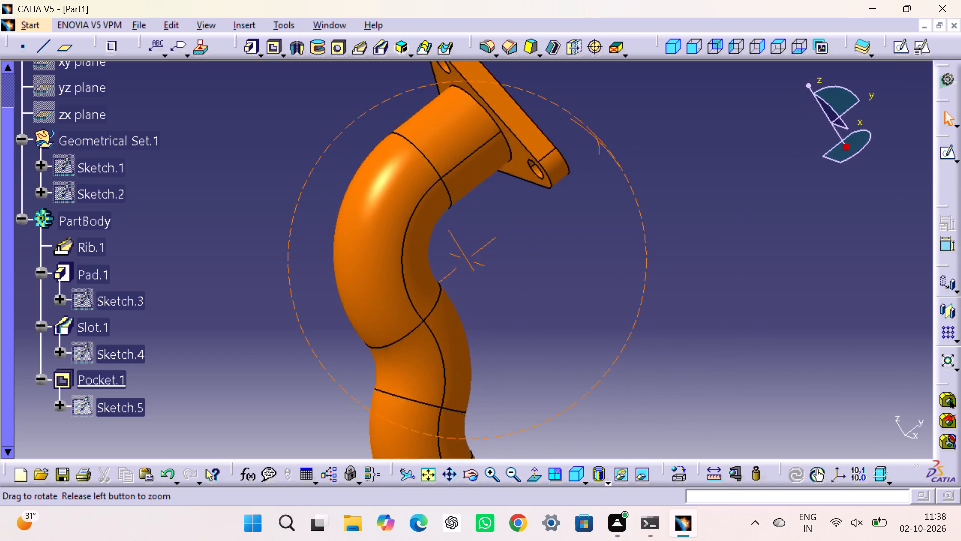
middle_click_drag(620, 122, 655, 183)
right_click_drag(620, 122, 655, 183)
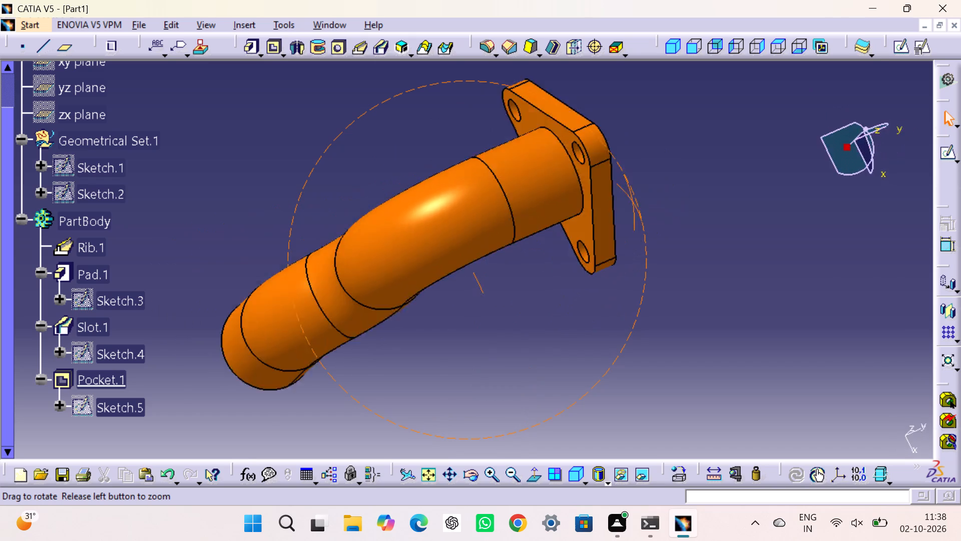
right_click_drag(655, 183, 622, 142)
middle_click_drag(655, 183, 623, 139)
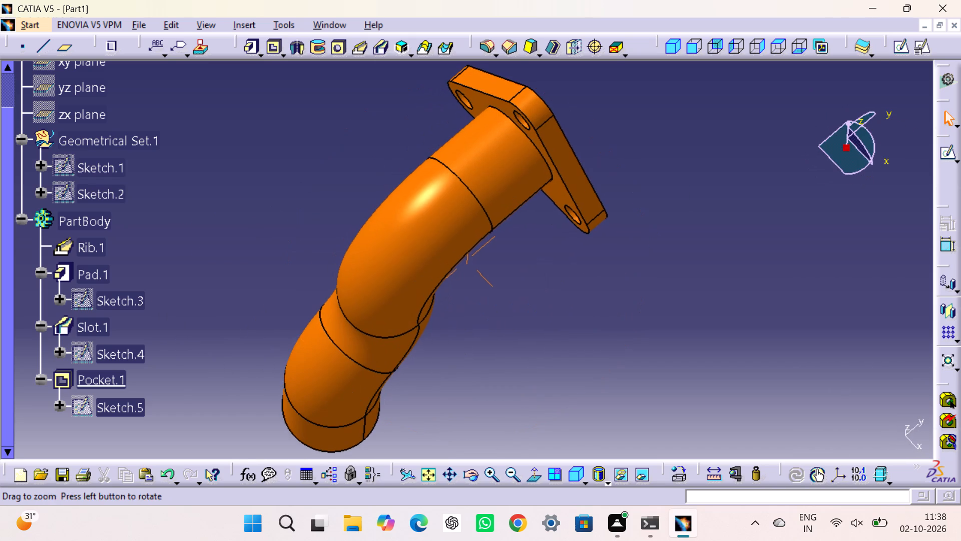
left_click(674, 50)
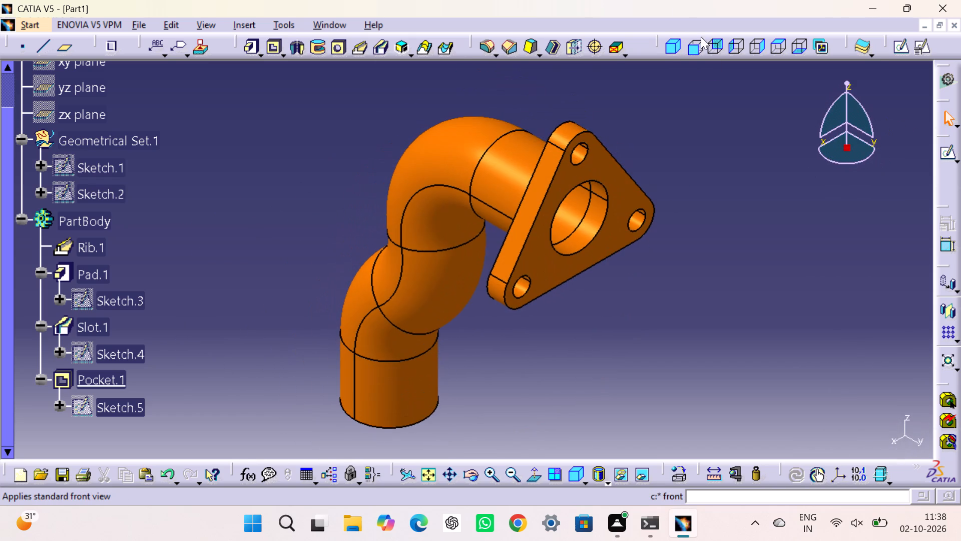
left_click(697, 52)
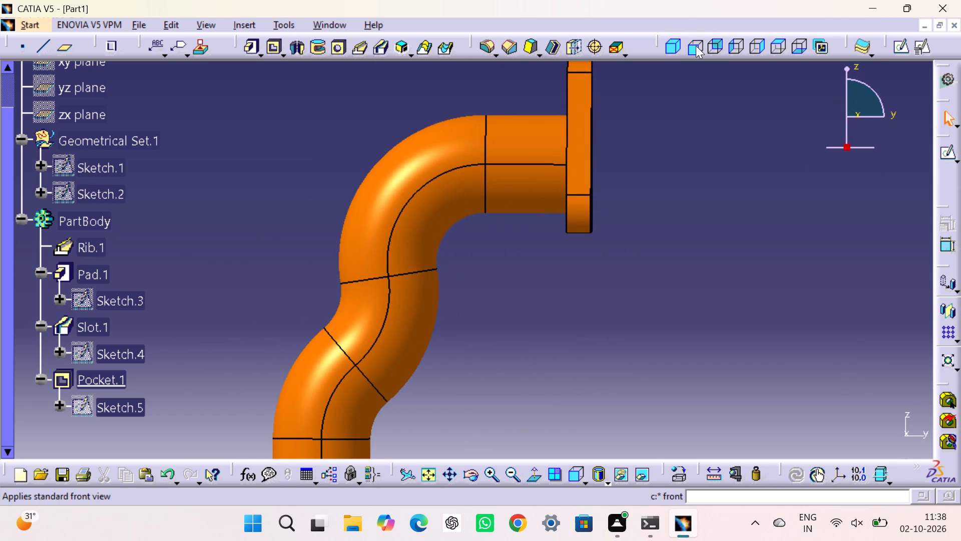
left_click(718, 47)
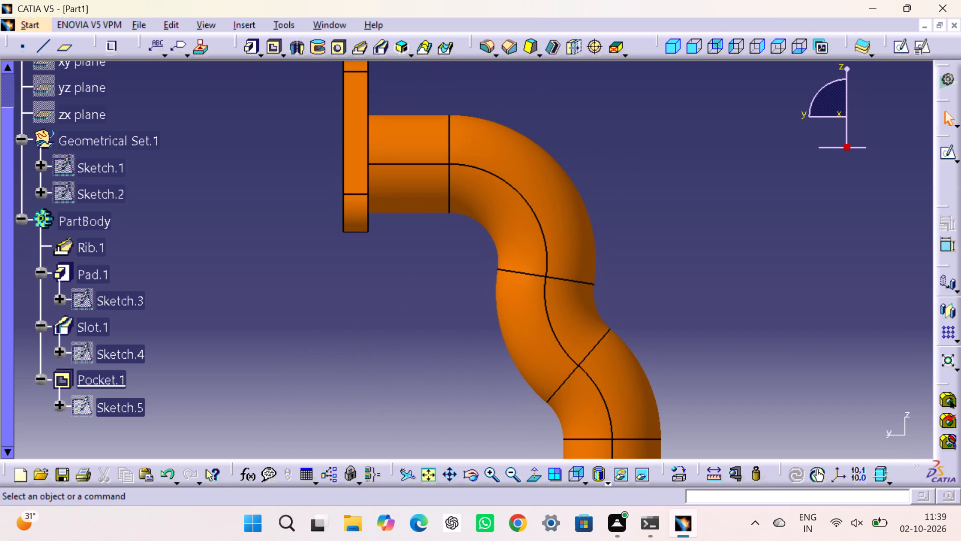
middle_click_drag(724, 166, 723, 203)
right_click(724, 166)
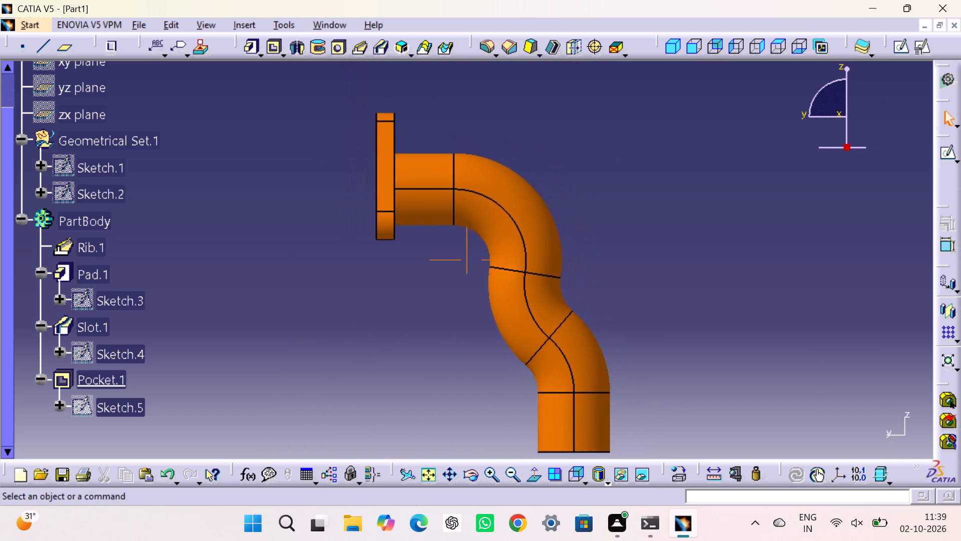
middle_click_drag(723, 203, 723, 227)
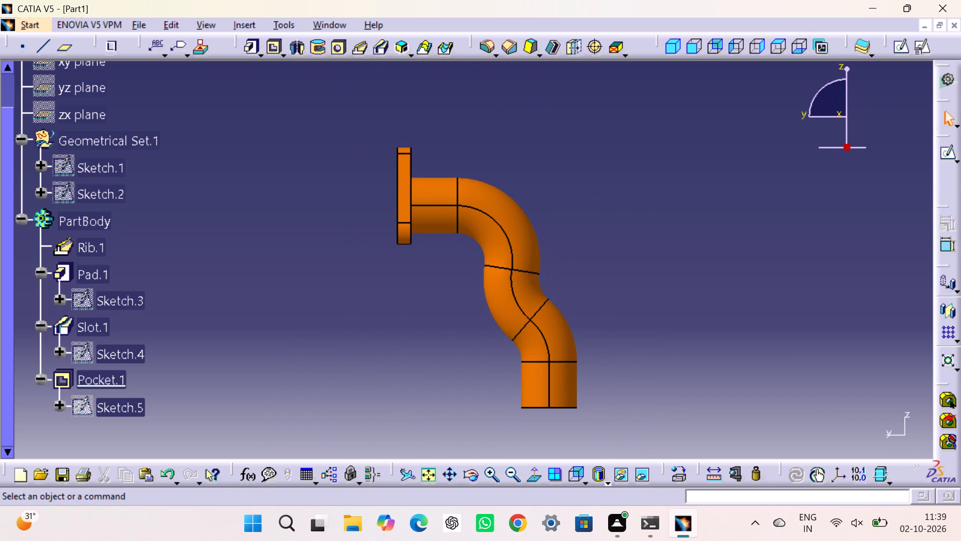
left_click(732, 42)
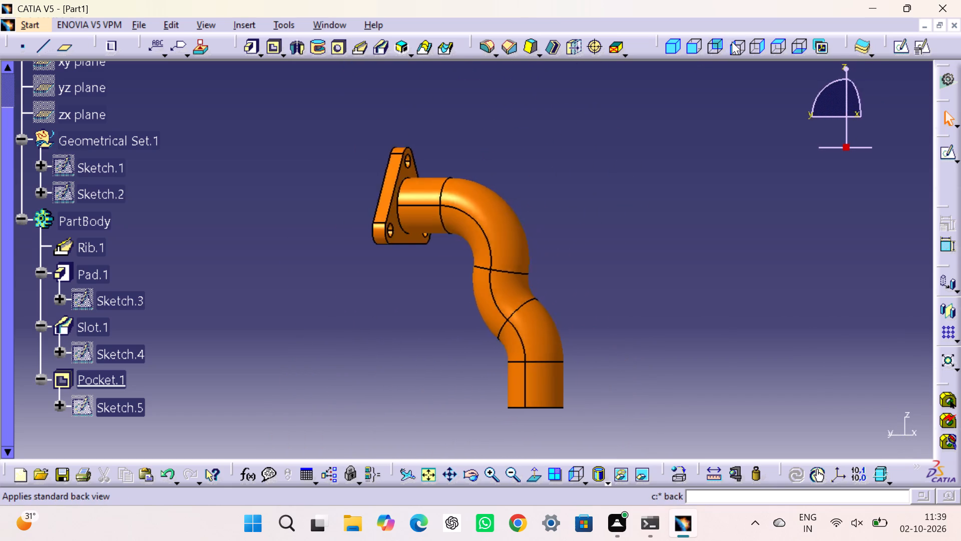
left_click(763, 45)
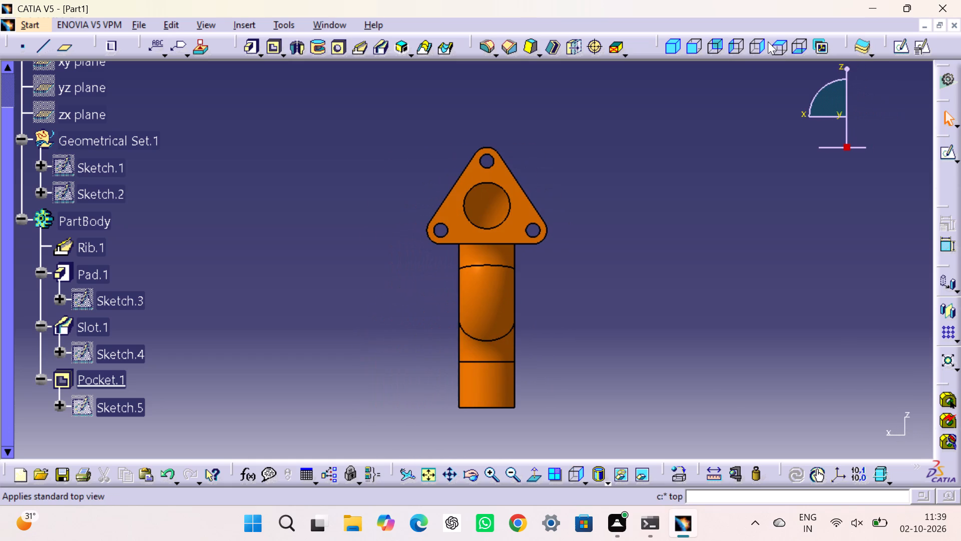
left_click(776, 44)
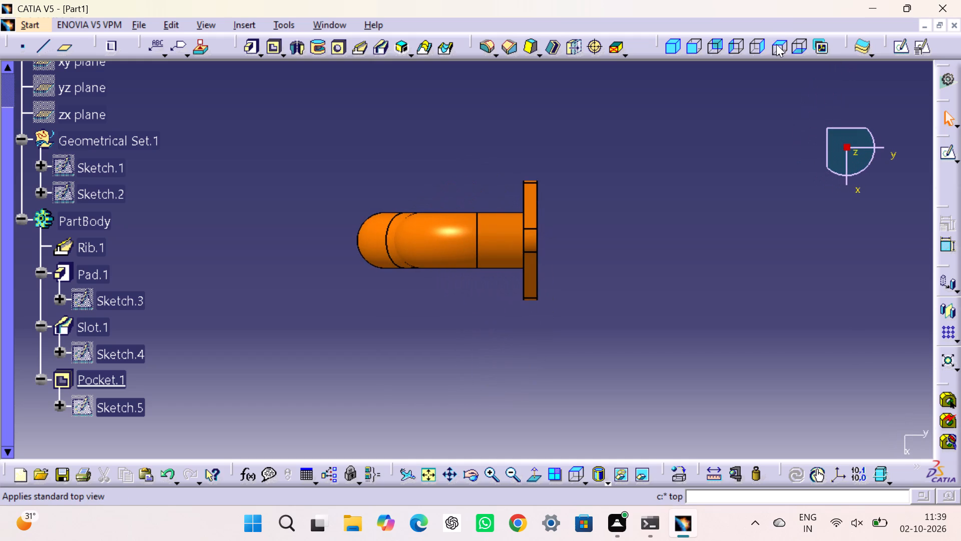
left_click(796, 45)
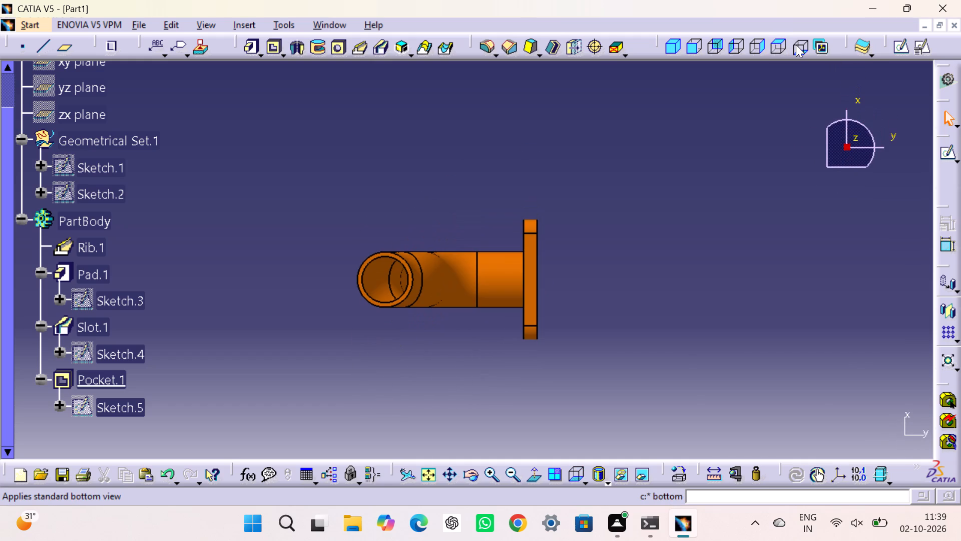
left_click(680, 45)
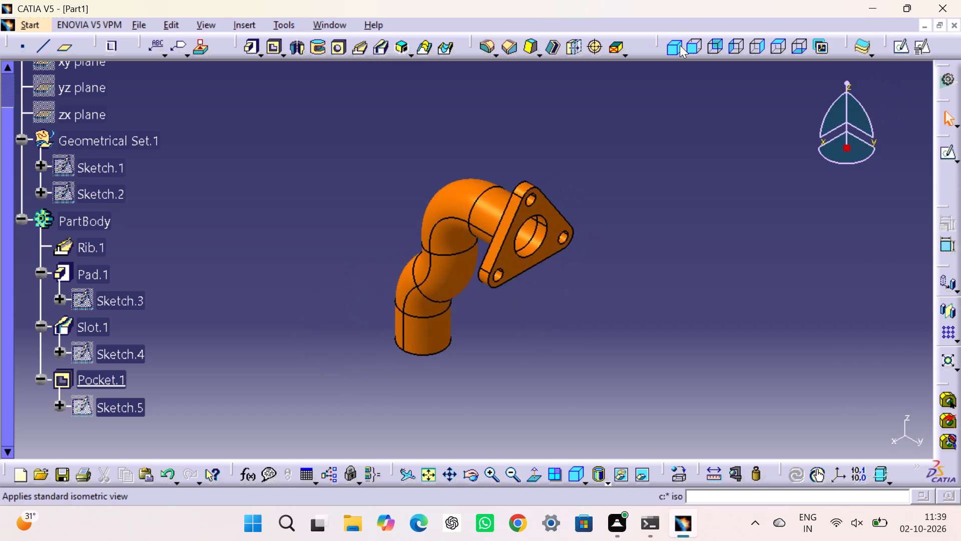
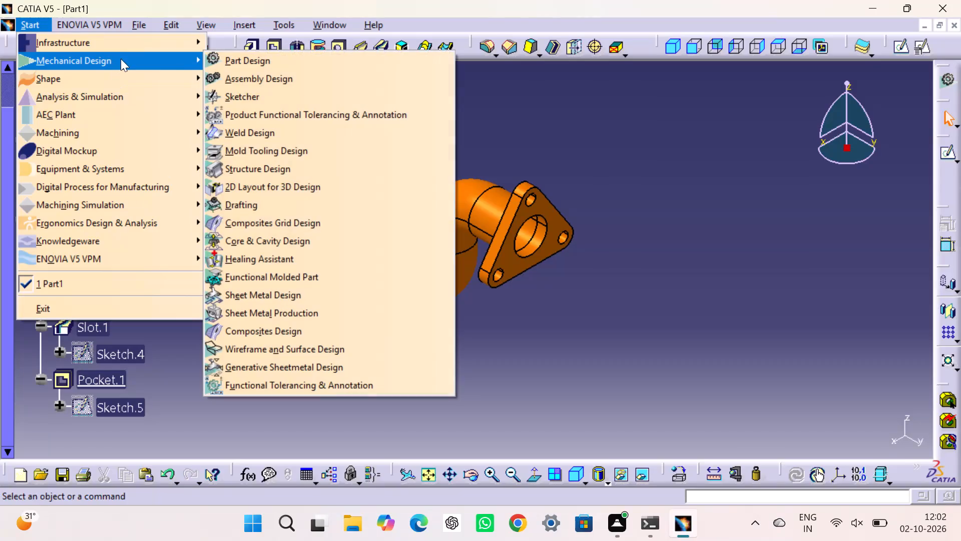
Switch to the Drafting workbench to start a drawing of the finished pipe part.
left_click(307, 202)
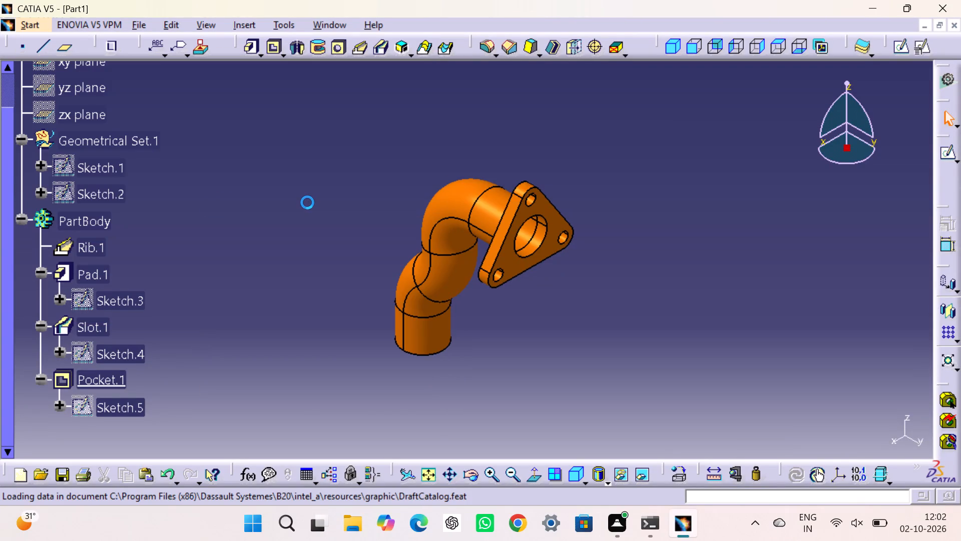
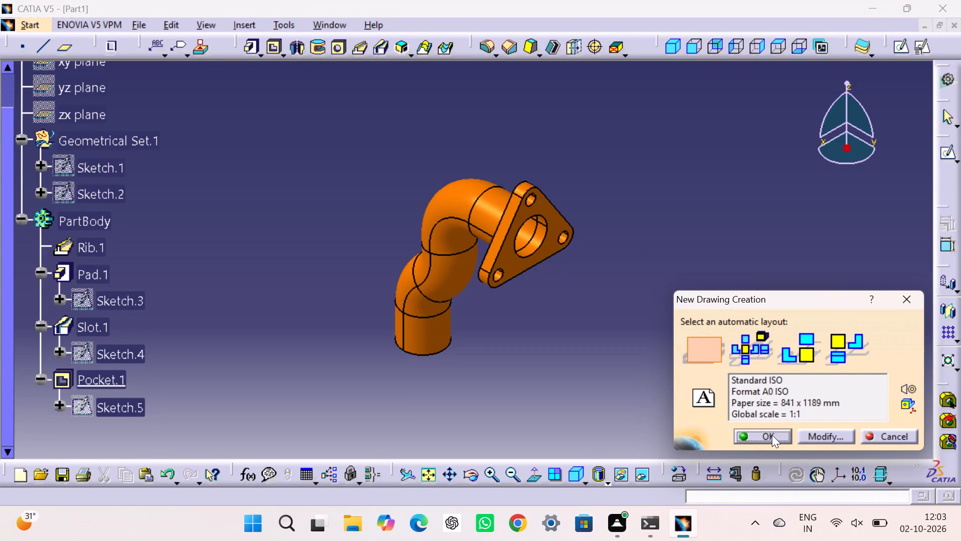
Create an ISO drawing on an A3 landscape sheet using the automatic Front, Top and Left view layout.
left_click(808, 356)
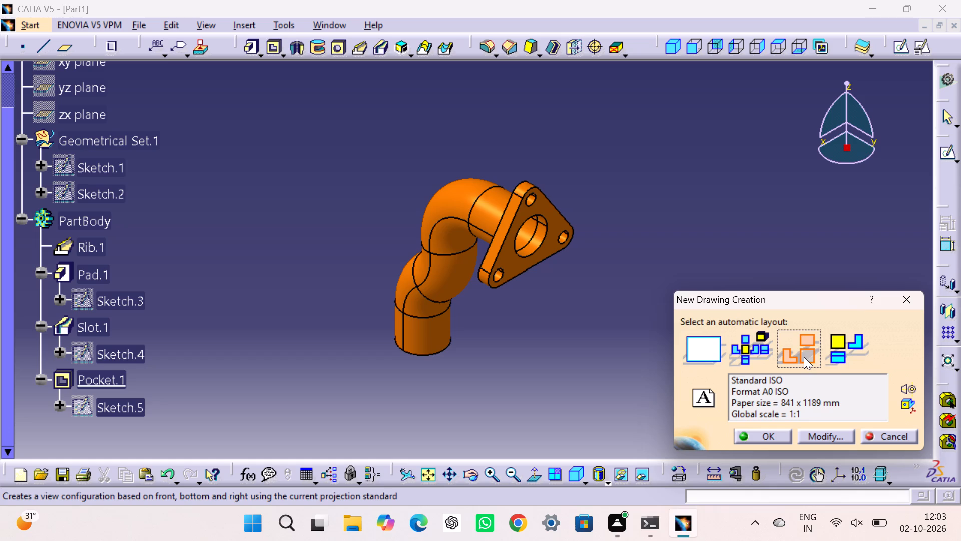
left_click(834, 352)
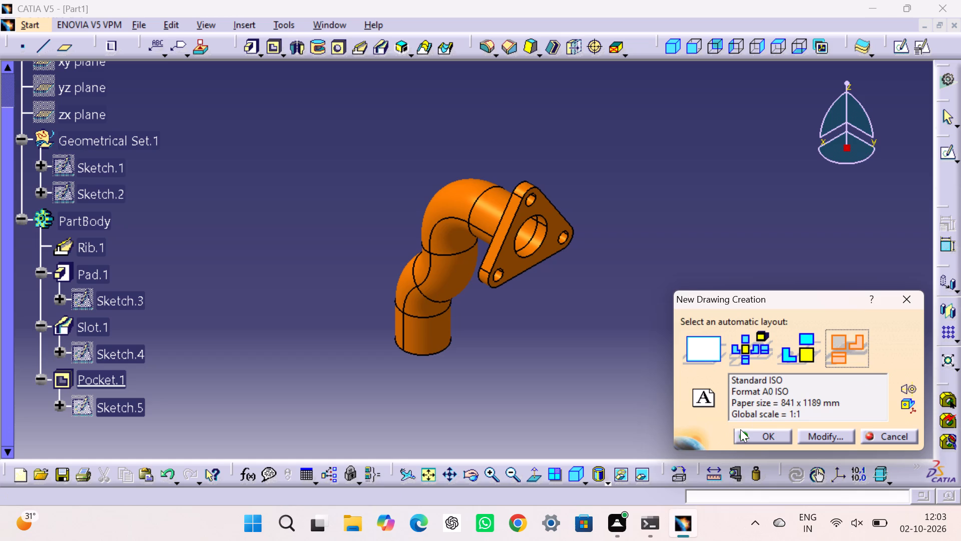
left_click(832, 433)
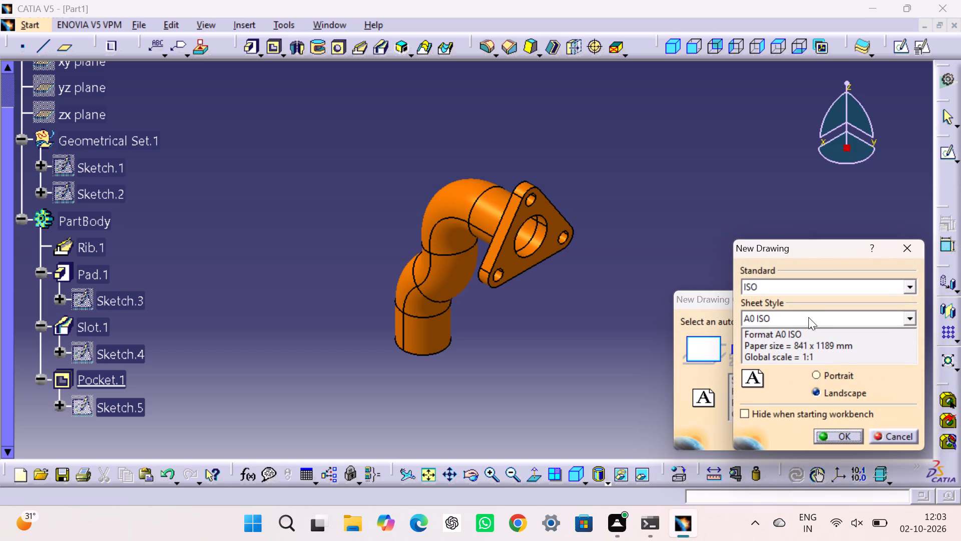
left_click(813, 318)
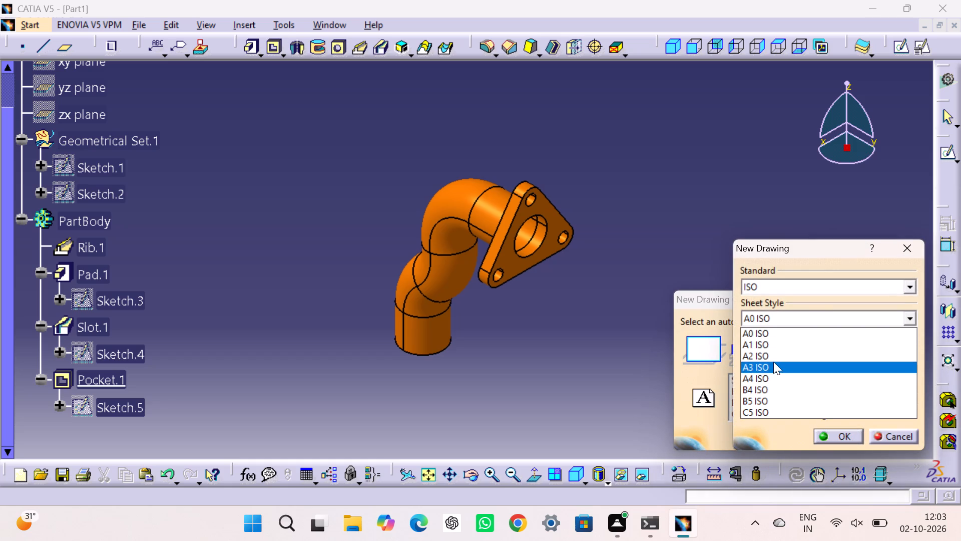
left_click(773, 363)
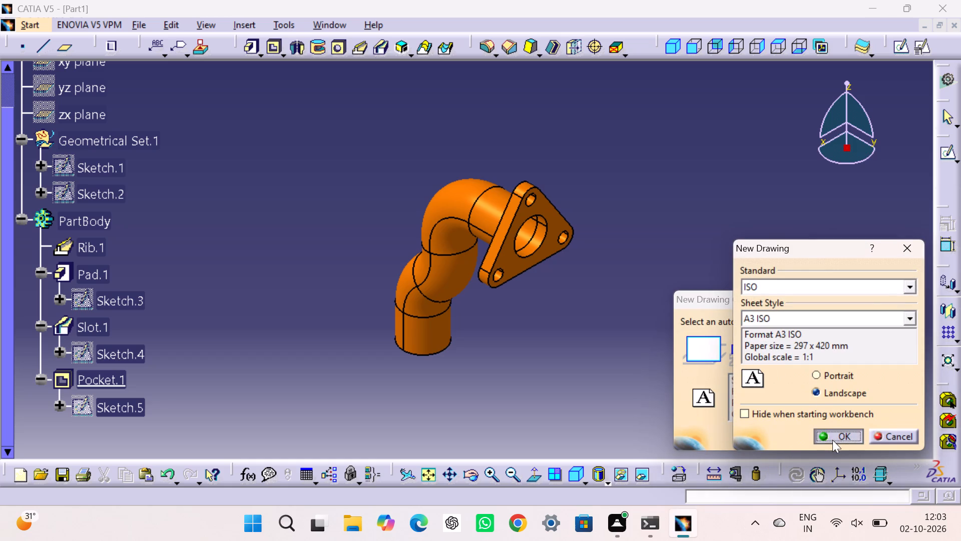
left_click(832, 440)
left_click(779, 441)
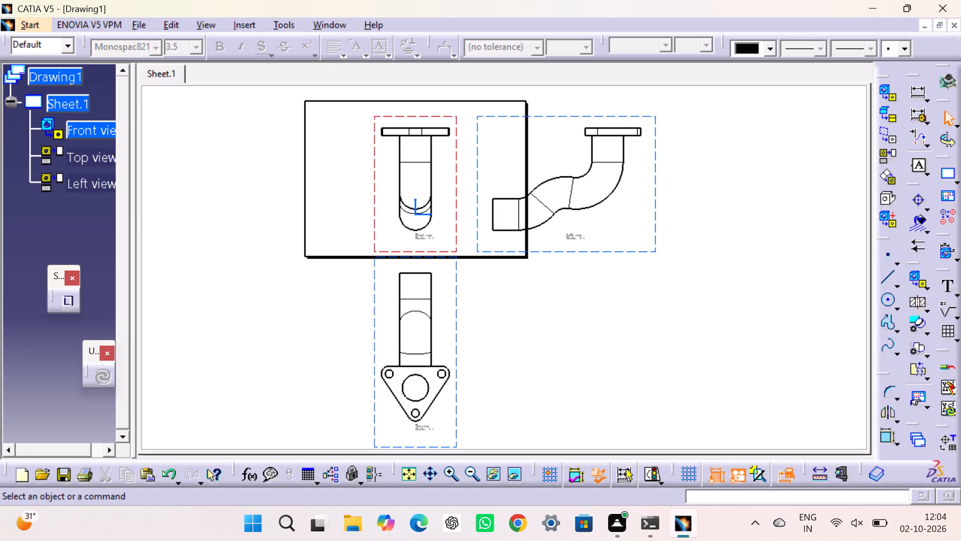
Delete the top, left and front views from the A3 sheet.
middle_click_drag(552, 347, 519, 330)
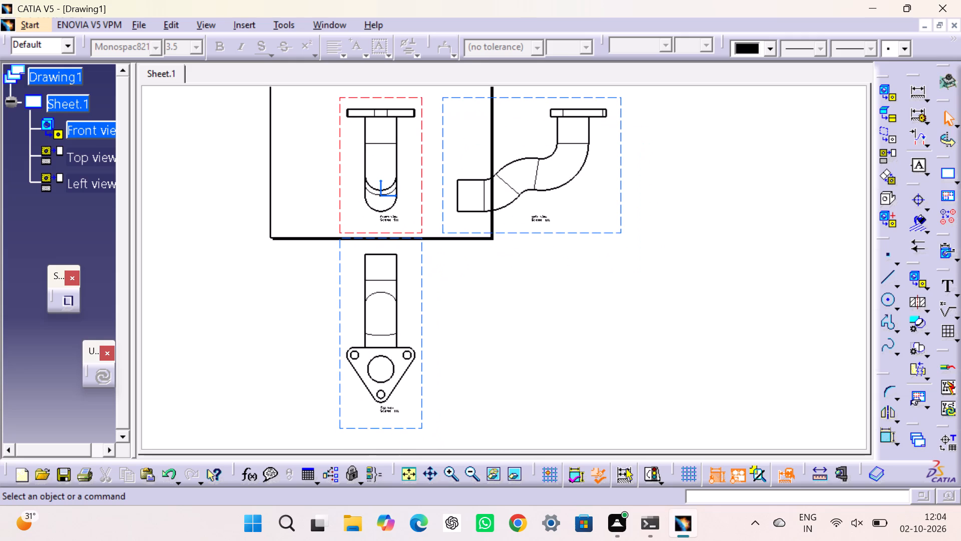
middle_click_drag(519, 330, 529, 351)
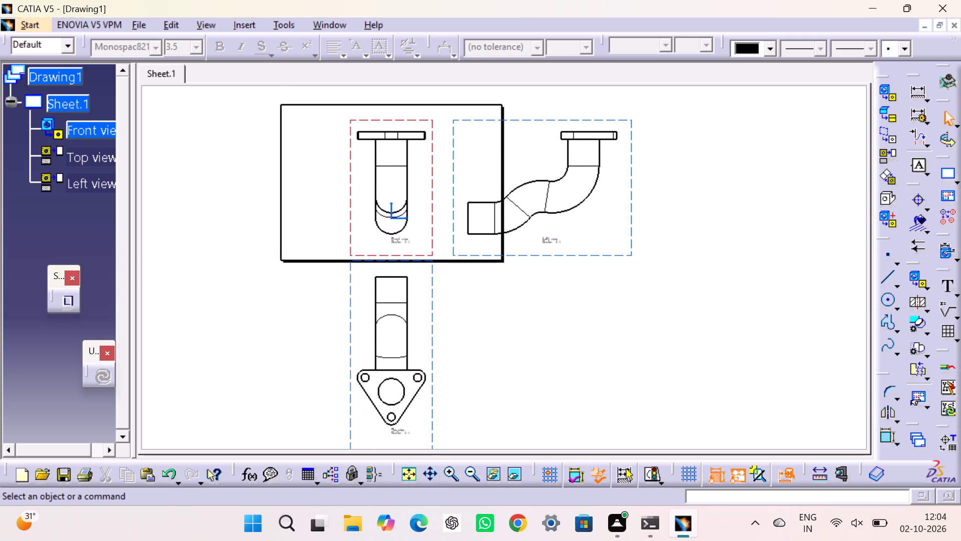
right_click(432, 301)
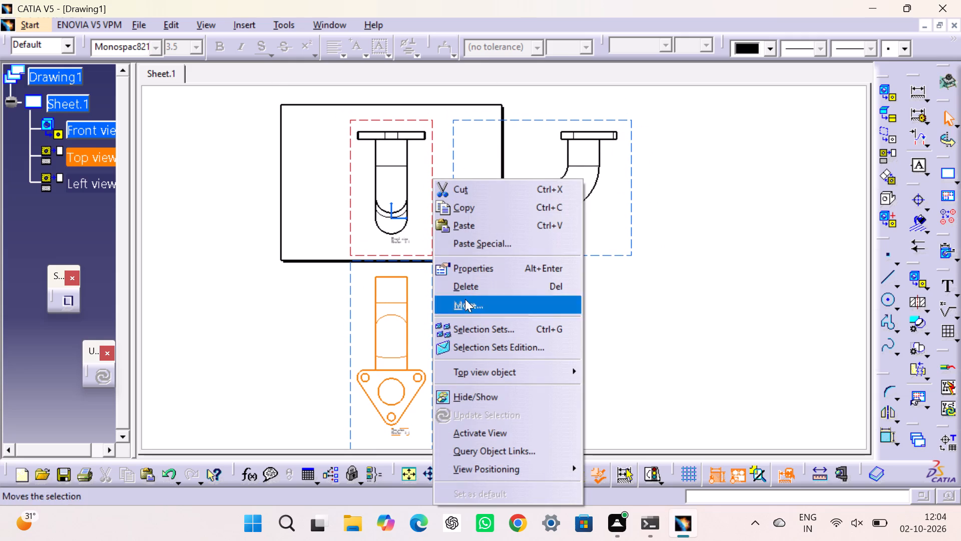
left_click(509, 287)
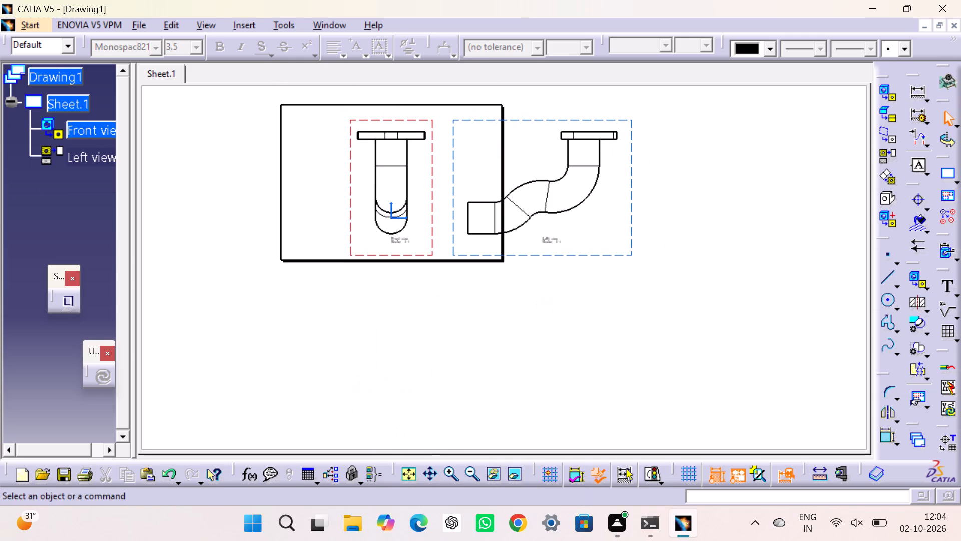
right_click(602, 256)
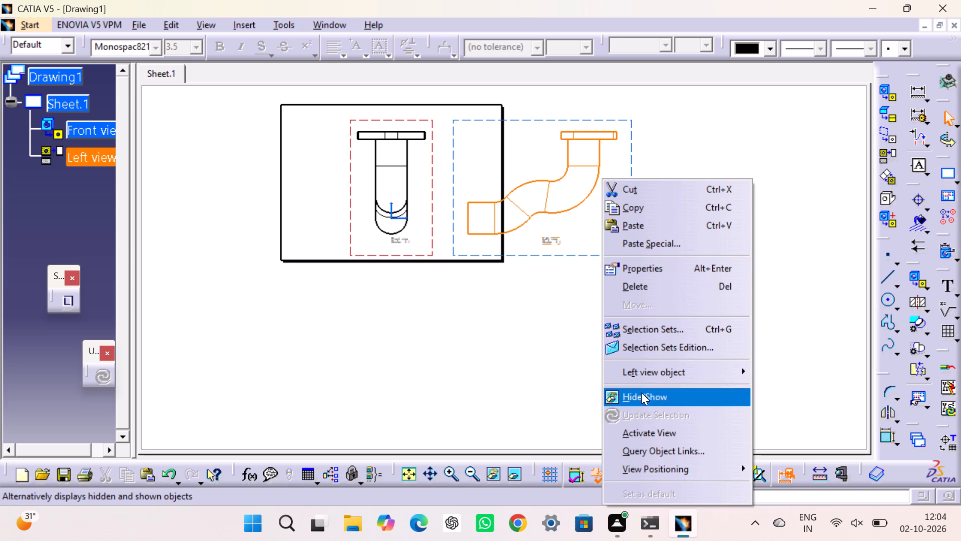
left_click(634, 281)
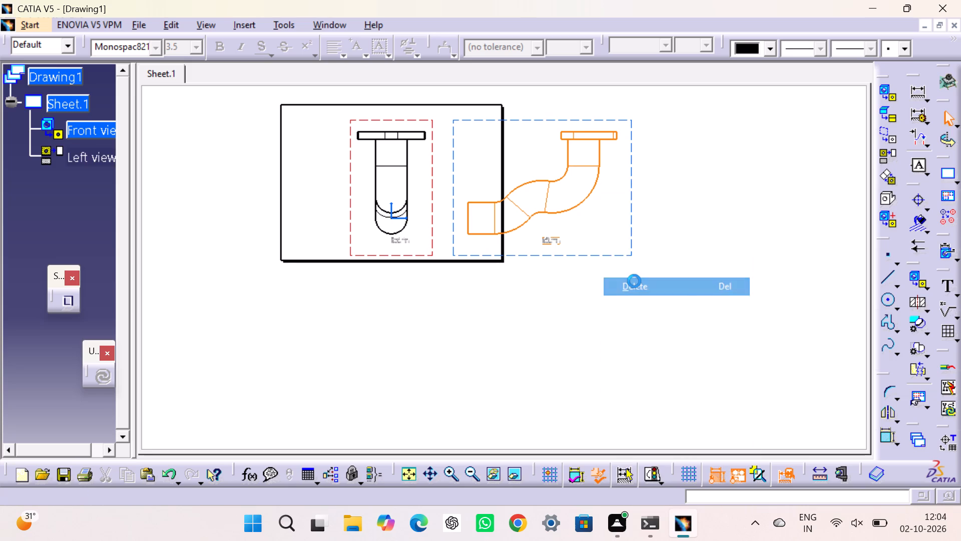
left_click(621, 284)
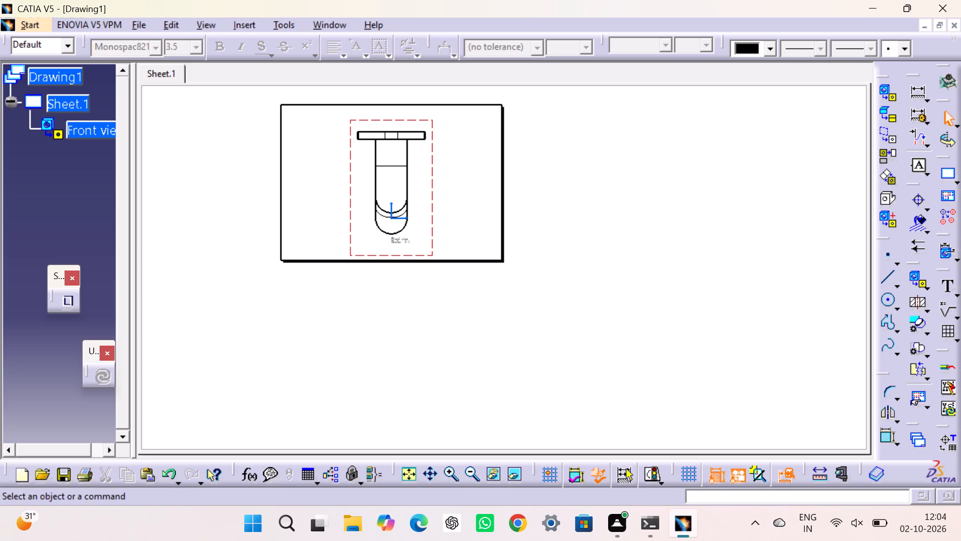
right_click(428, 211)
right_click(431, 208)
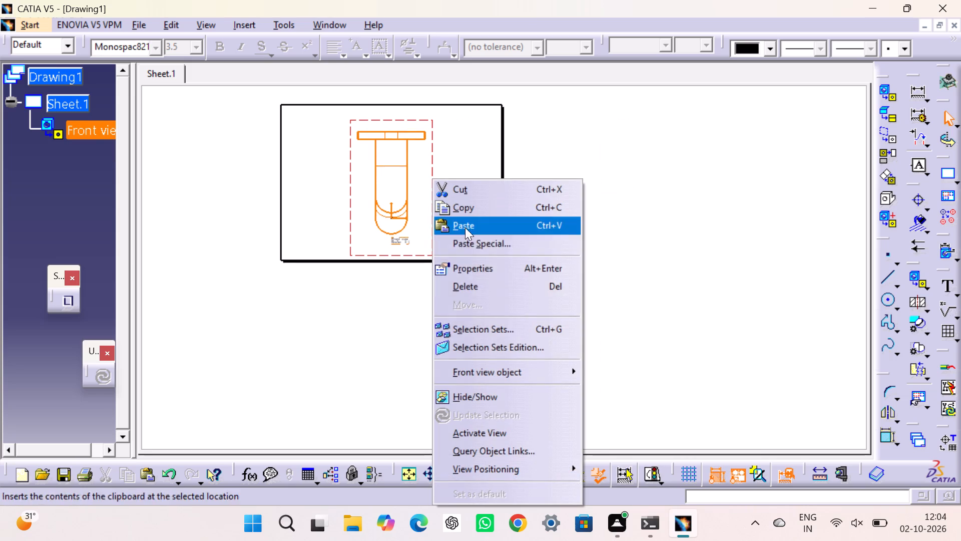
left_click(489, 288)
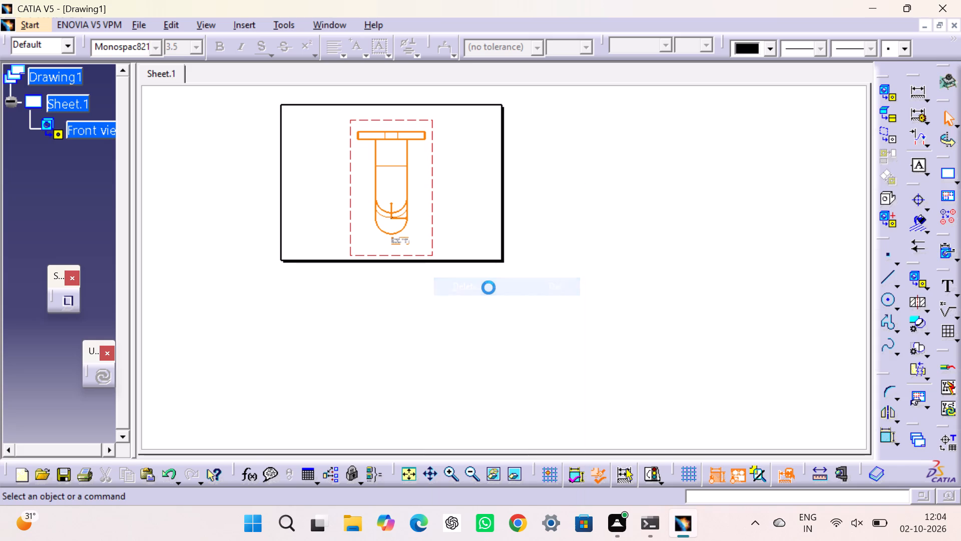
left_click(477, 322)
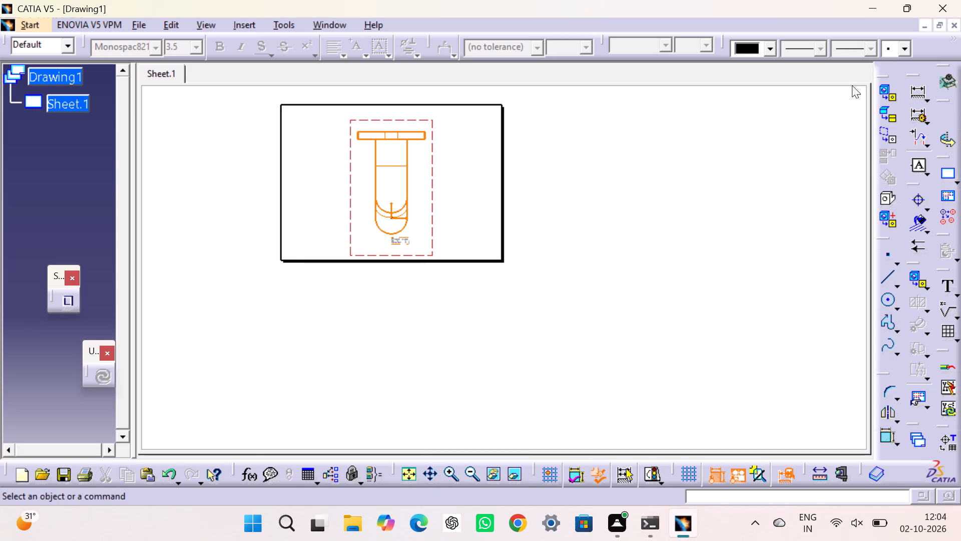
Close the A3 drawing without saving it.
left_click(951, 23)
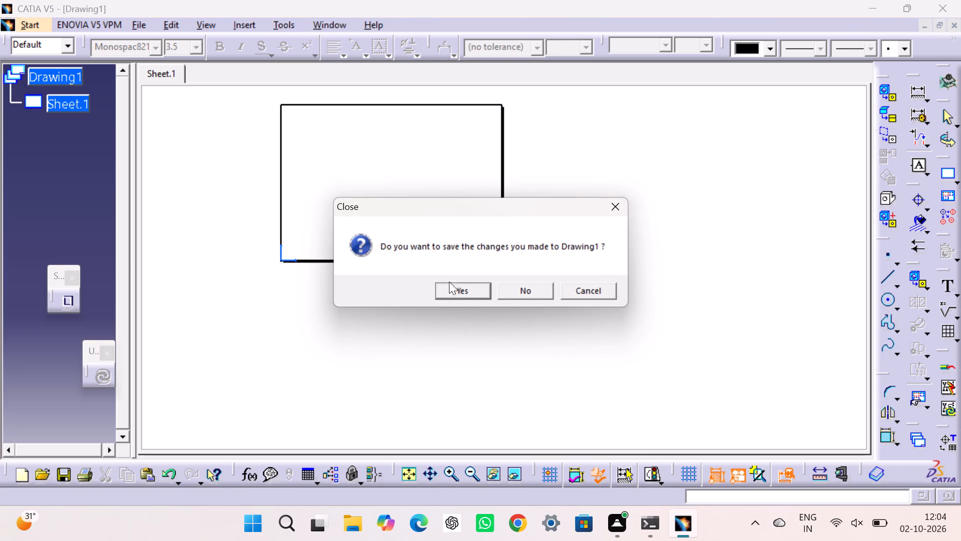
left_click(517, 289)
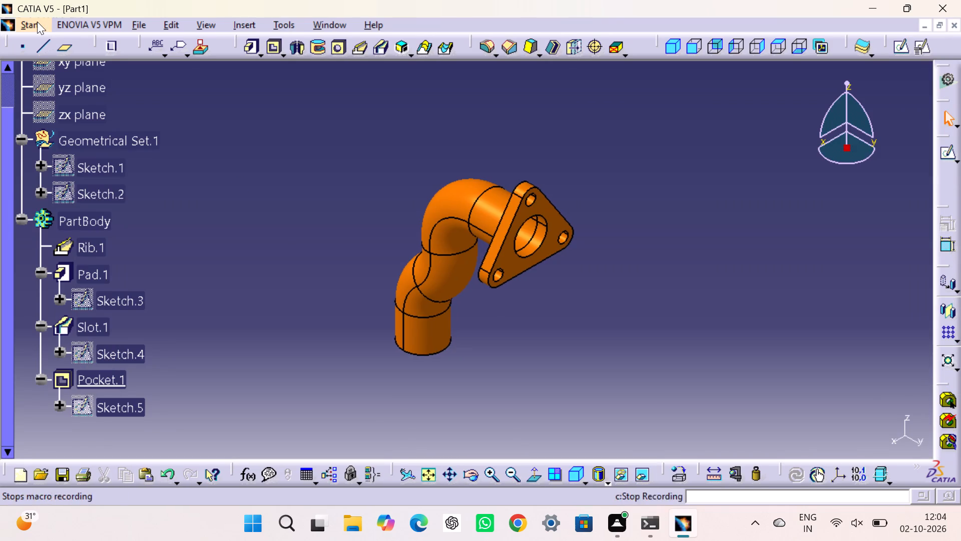
Start a new Drafting drawing with an empty A0 ISO landscape sheet.
left_click(37, 22)
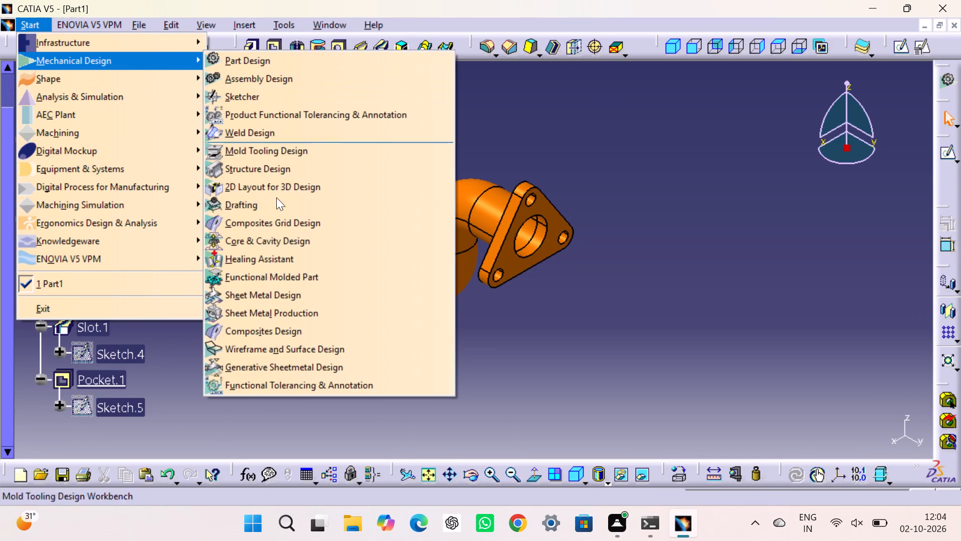
left_click(280, 200)
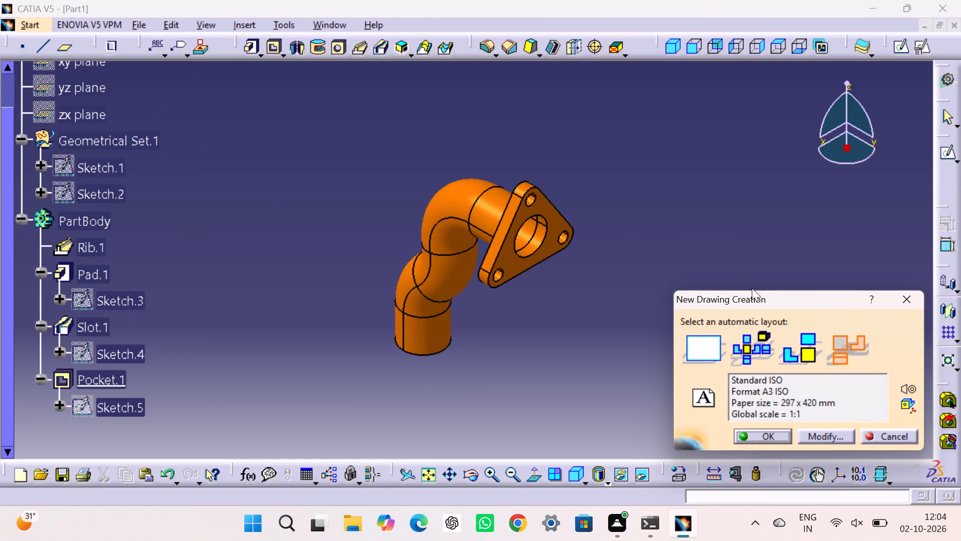
left_click(707, 344)
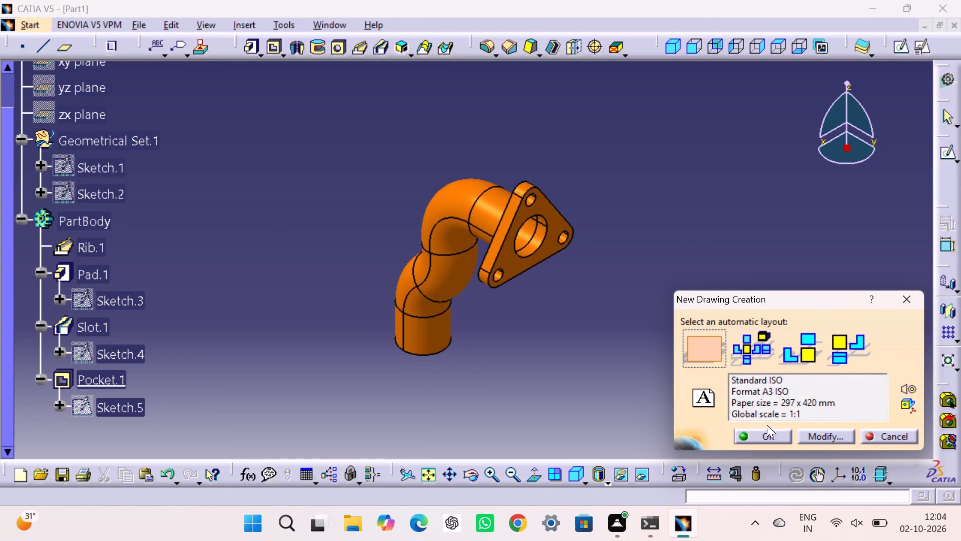
left_click(812, 436)
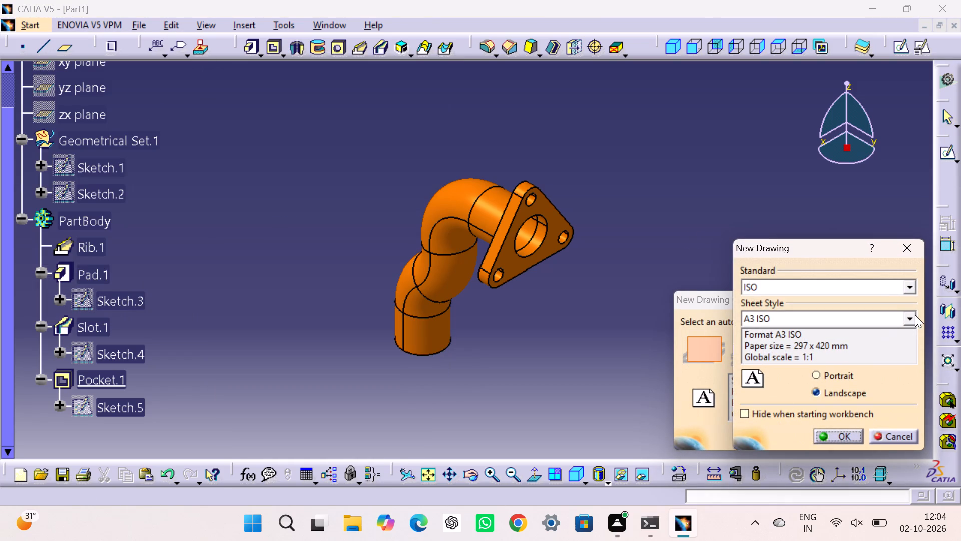
left_click(912, 316)
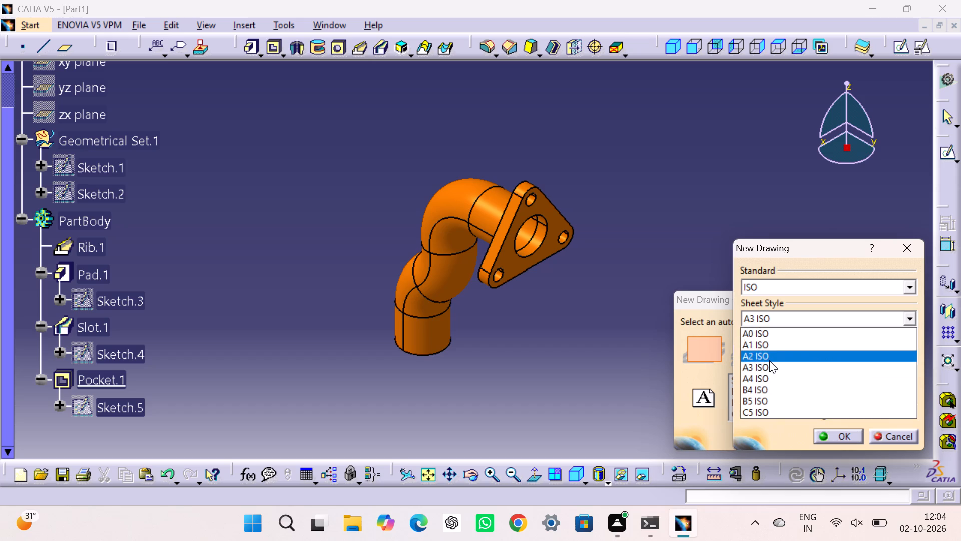
left_click(765, 337)
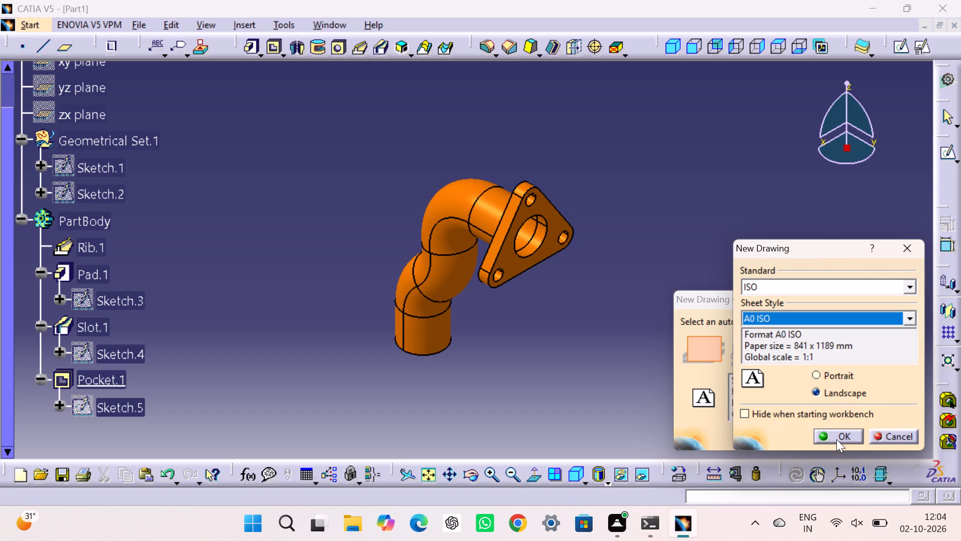
left_click(834, 439)
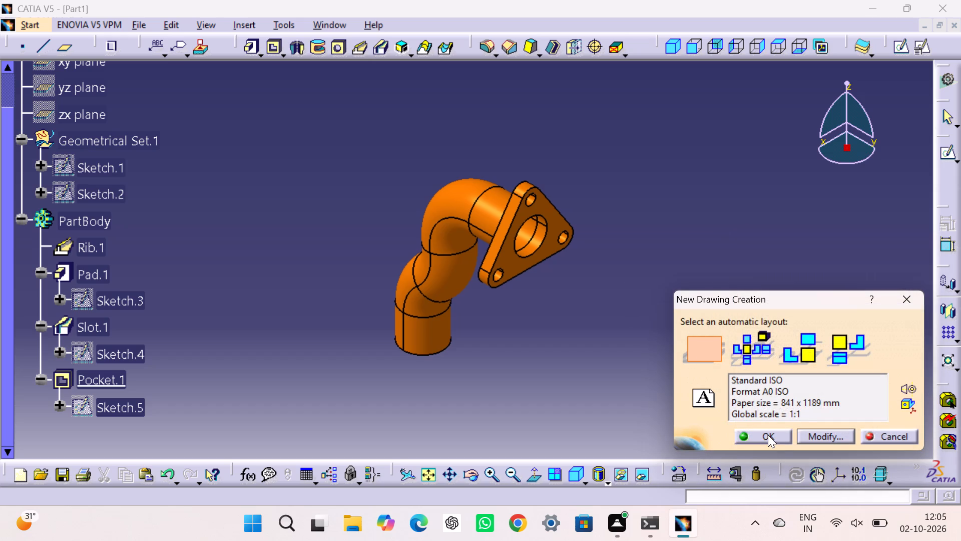
left_click(768, 435)
left_click(662, 240)
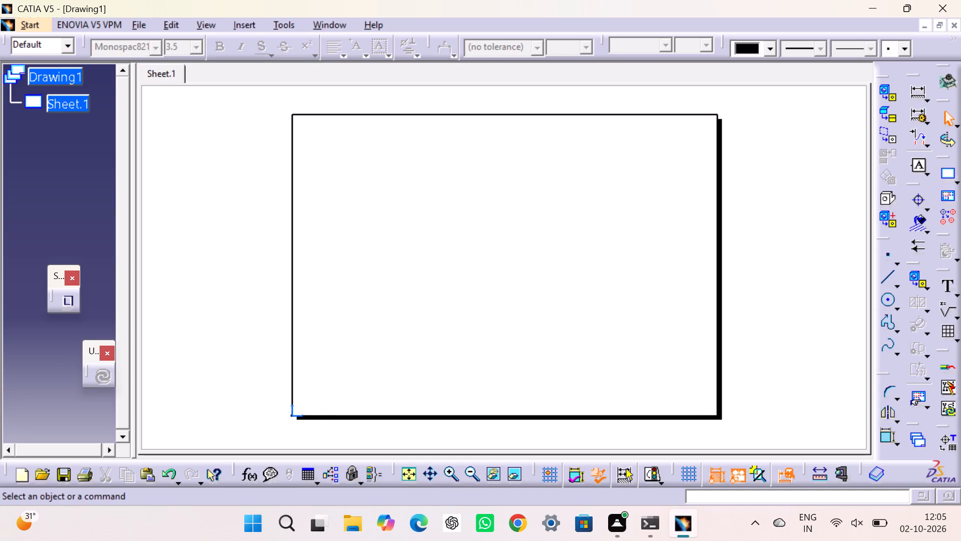
Create a front view of the pipe part from the yz plane and place it in the left part of the A0 sheet.
double_click(521, 215)
left_click(881, 91)
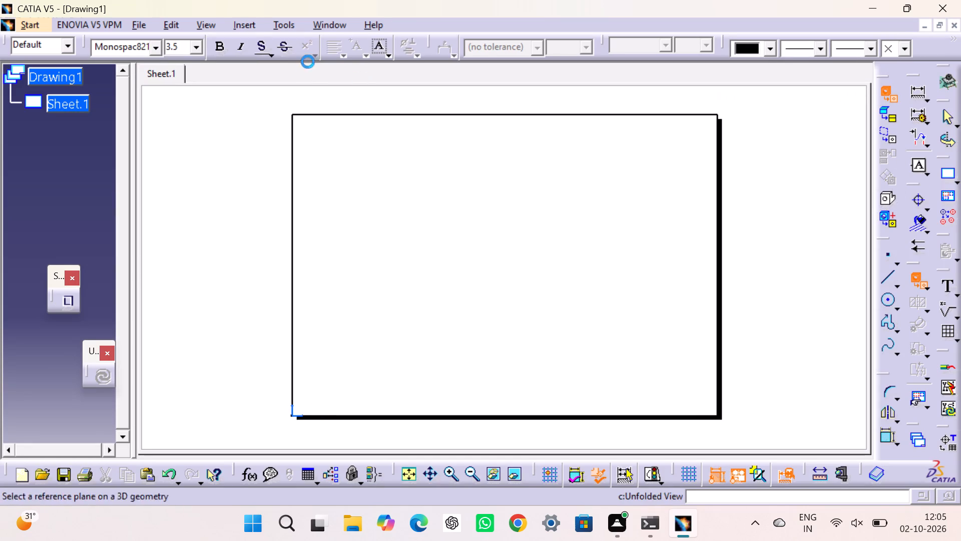
left_click(329, 24)
left_click(362, 126)
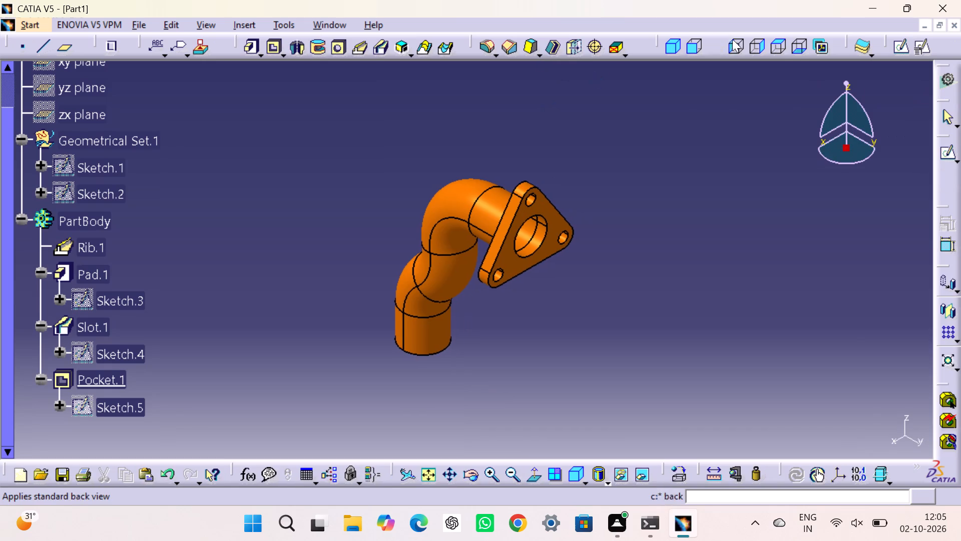
left_click(671, 44)
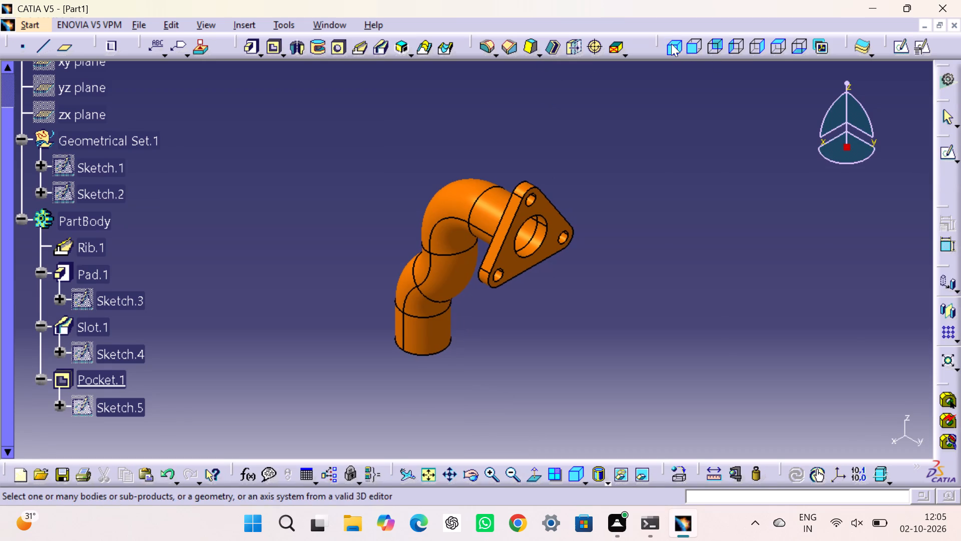
triple_click(671, 44)
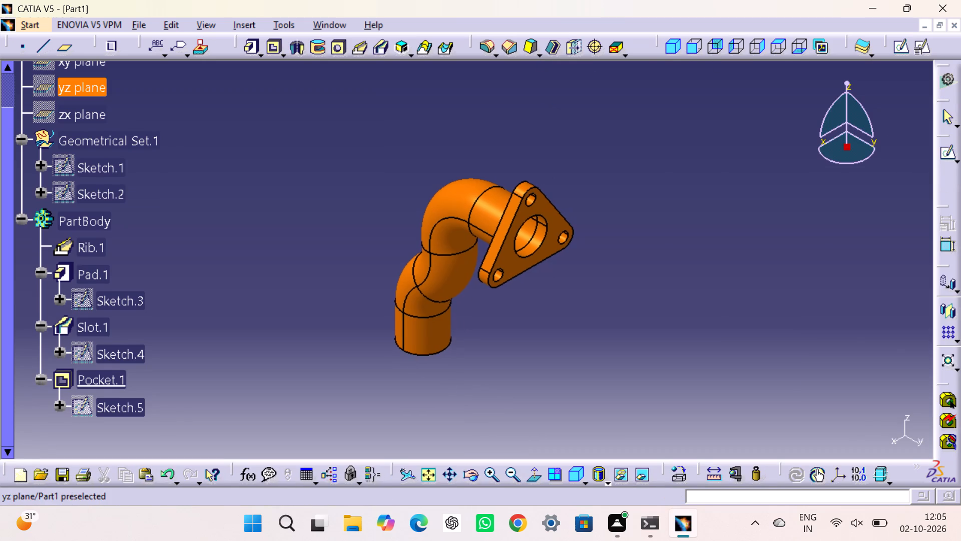
left_click(74, 99)
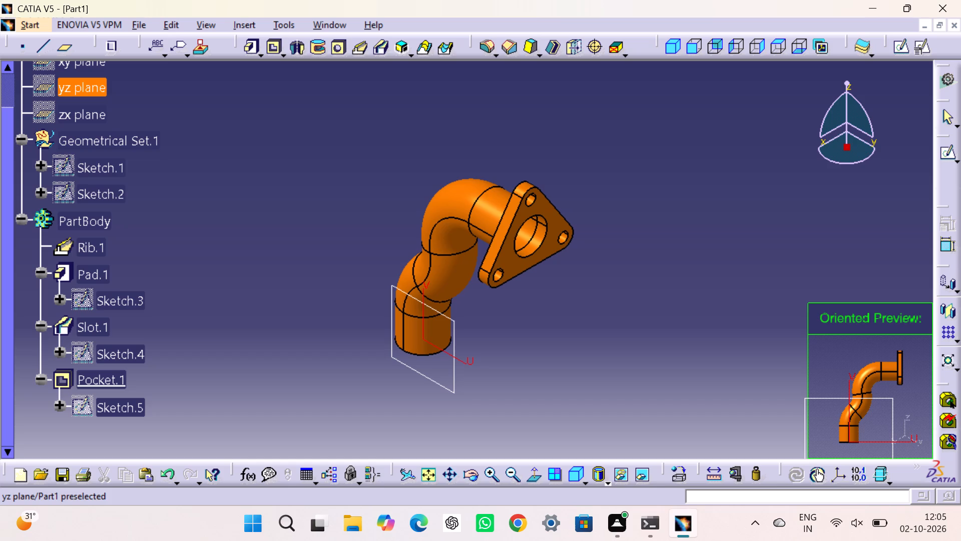
left_click(73, 90)
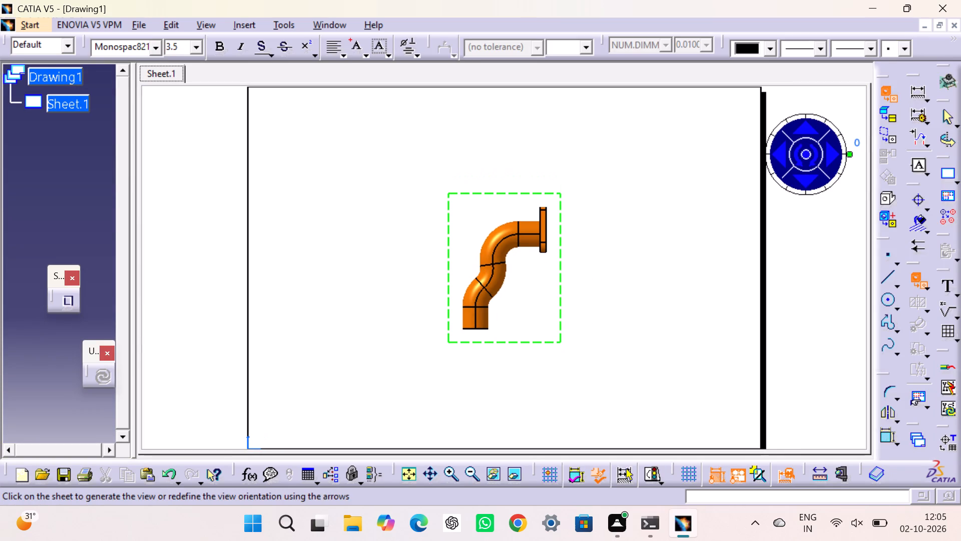
left_click(410, 472)
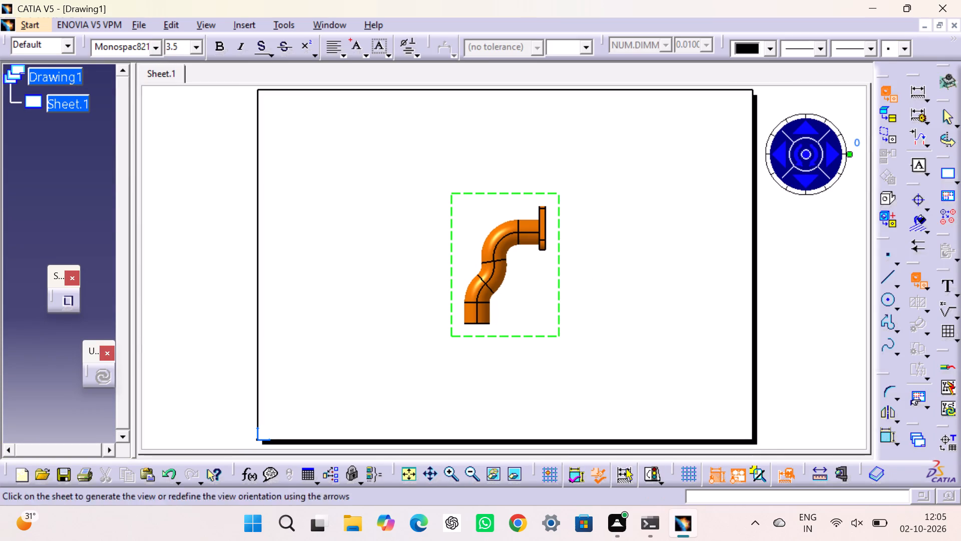
left_click_drag(450, 255, 290, 260)
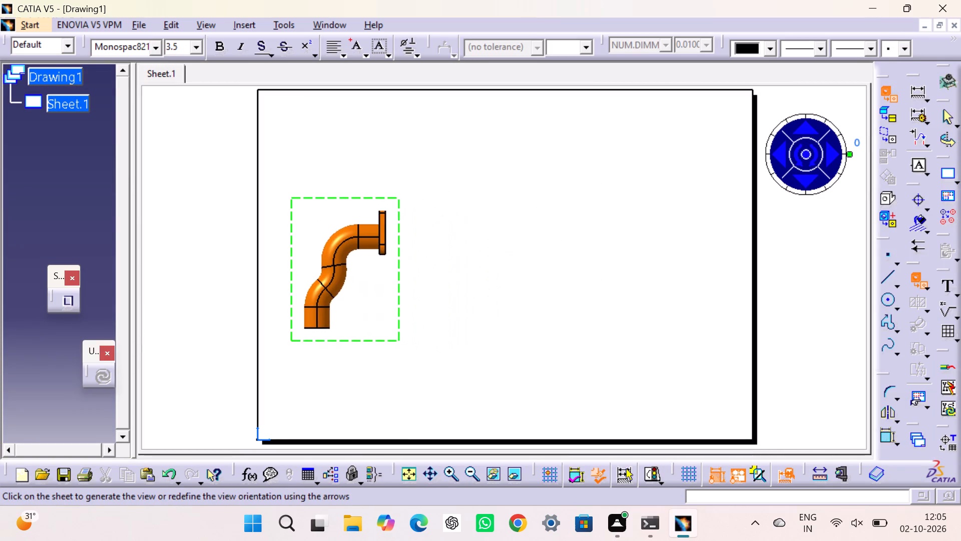
left_click_drag(290, 260, 294, 274)
left_click(189, 278)
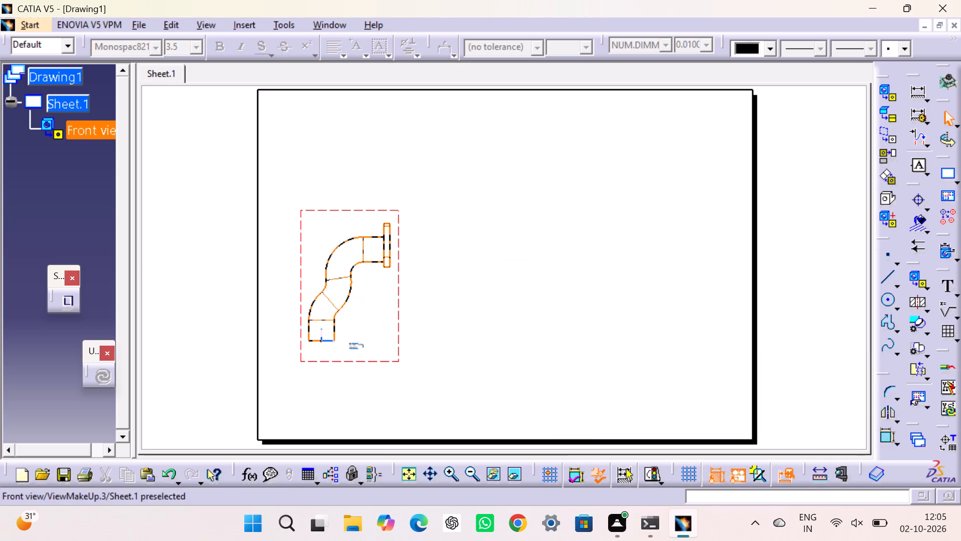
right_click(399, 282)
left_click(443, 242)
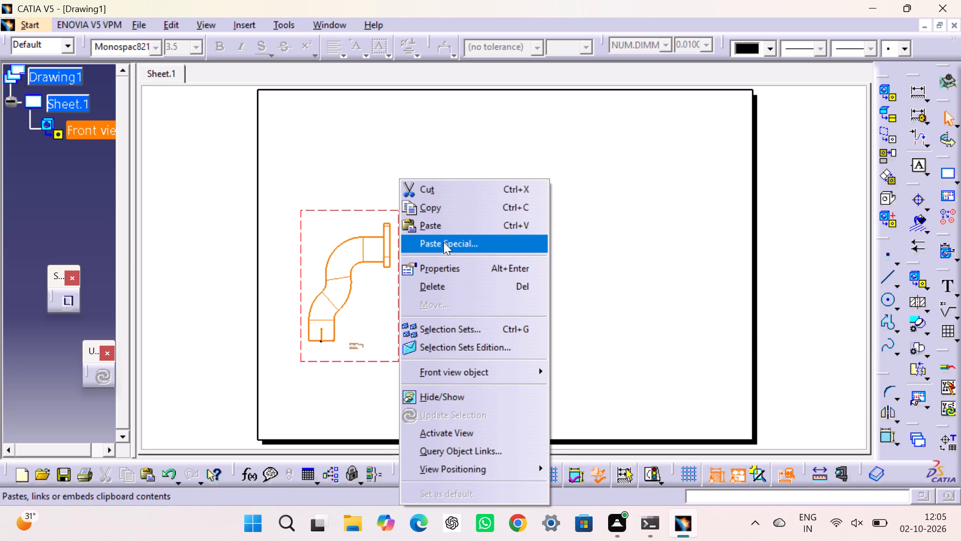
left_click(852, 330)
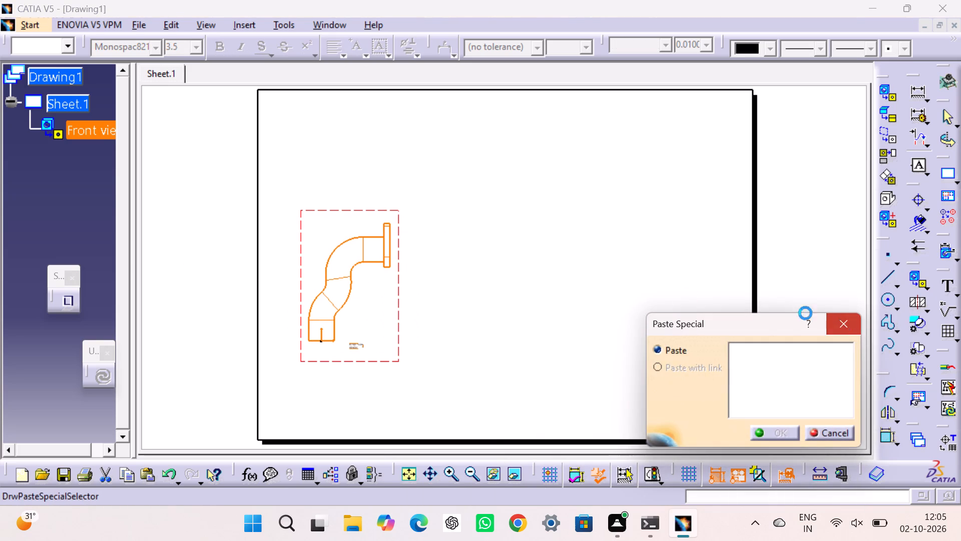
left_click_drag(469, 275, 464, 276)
Set the front view's scale to 2:1 and enable its hidden lines and center lines.
right_click(398, 287)
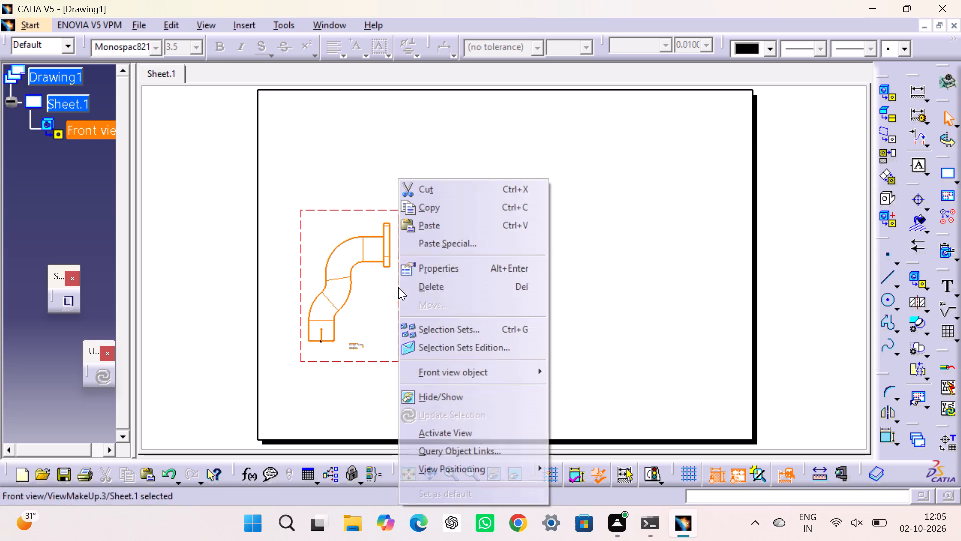
left_click(446, 274)
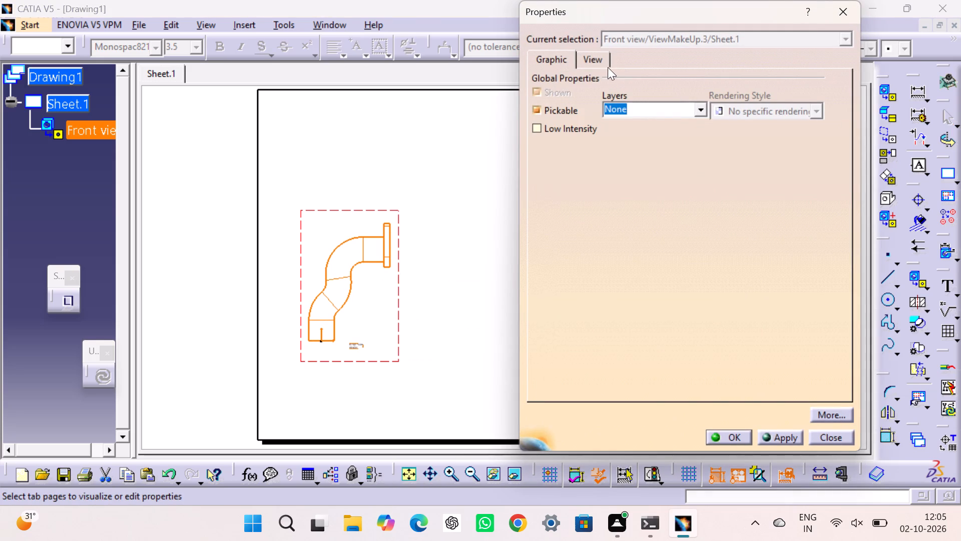
left_click(600, 59)
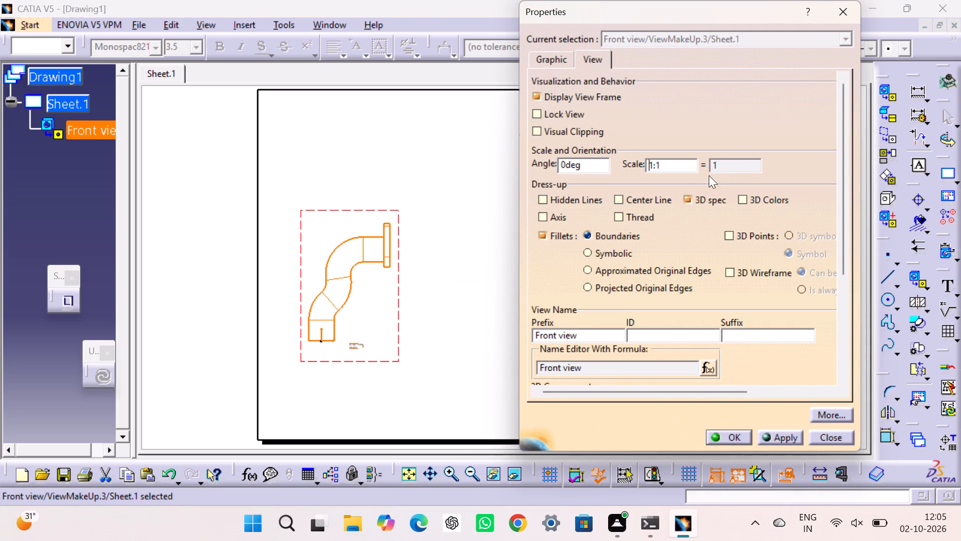
left_click(653, 164)
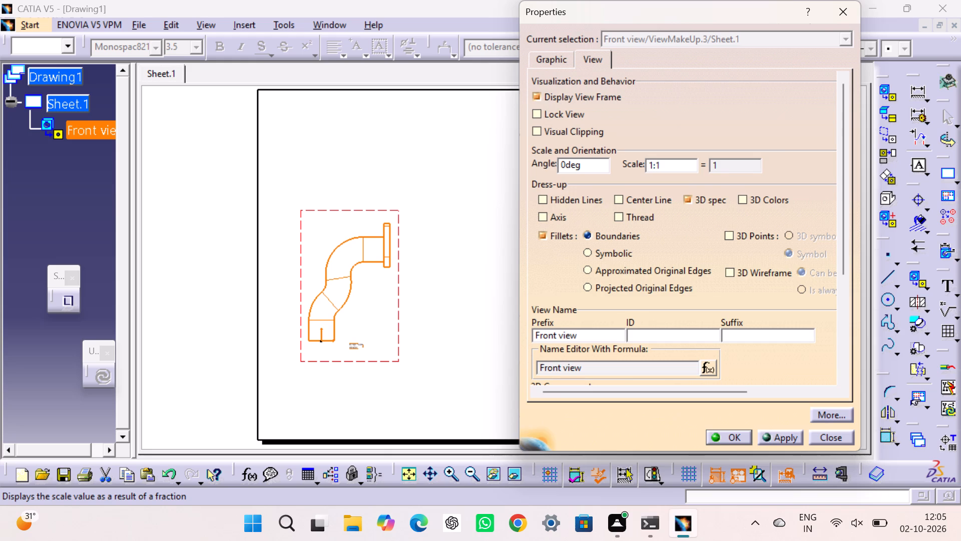
key("BackSpace")
key("2")
left_click(628, 200)
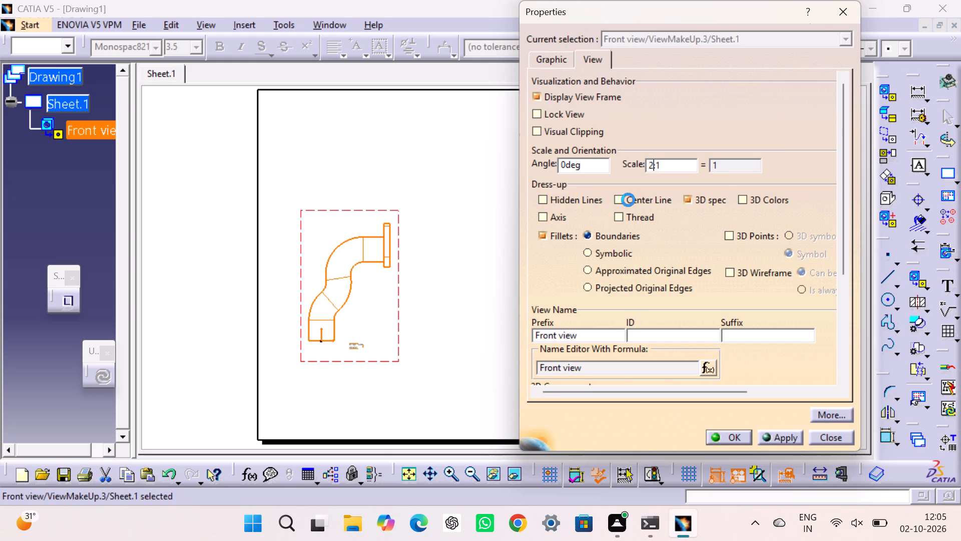
left_click(567, 199)
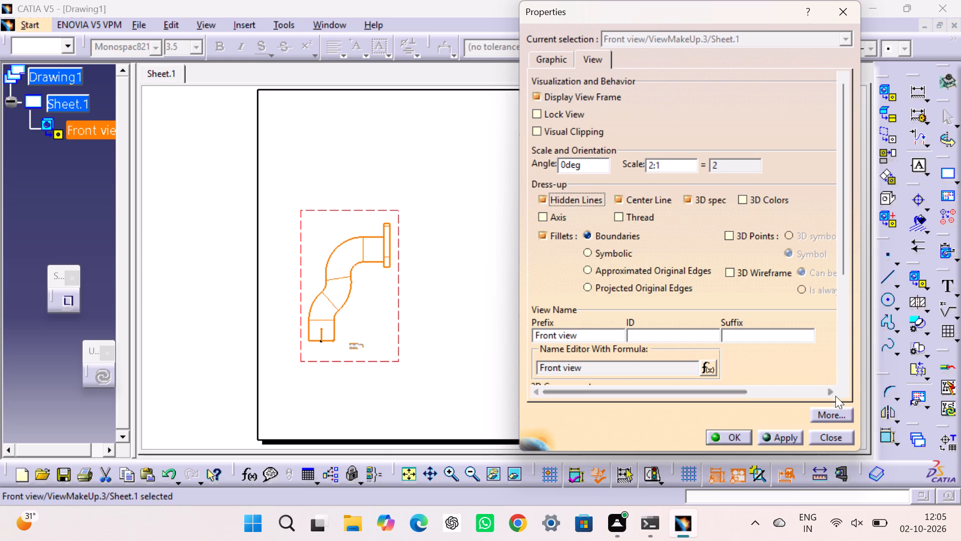
left_click(791, 439)
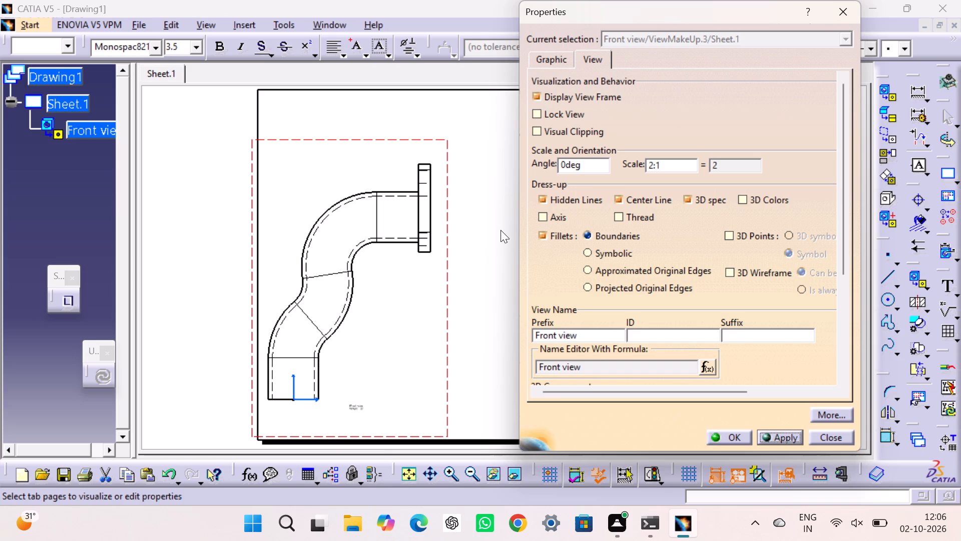
left_click(741, 434)
left_click(572, 336)
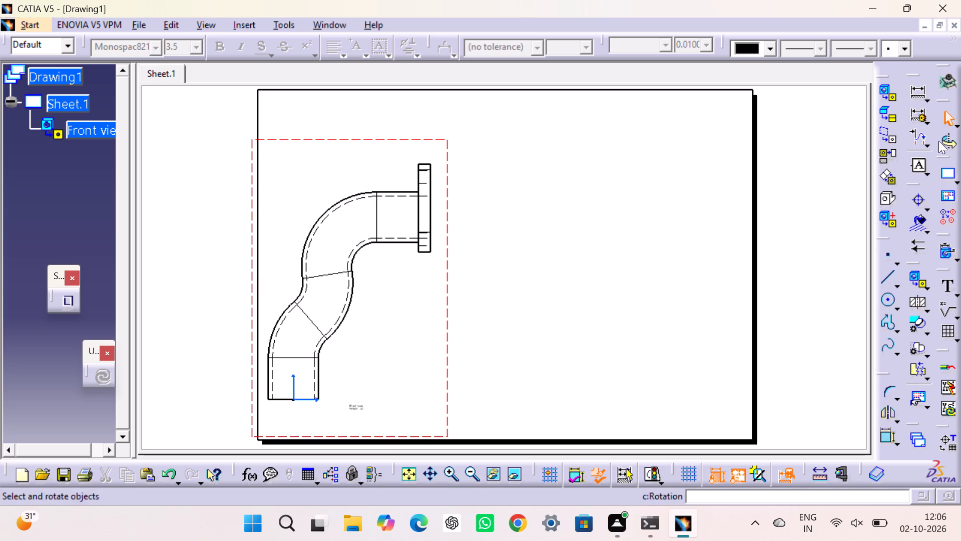
Project a top view of the pipe and place it directly below the front view.
left_click(885, 151)
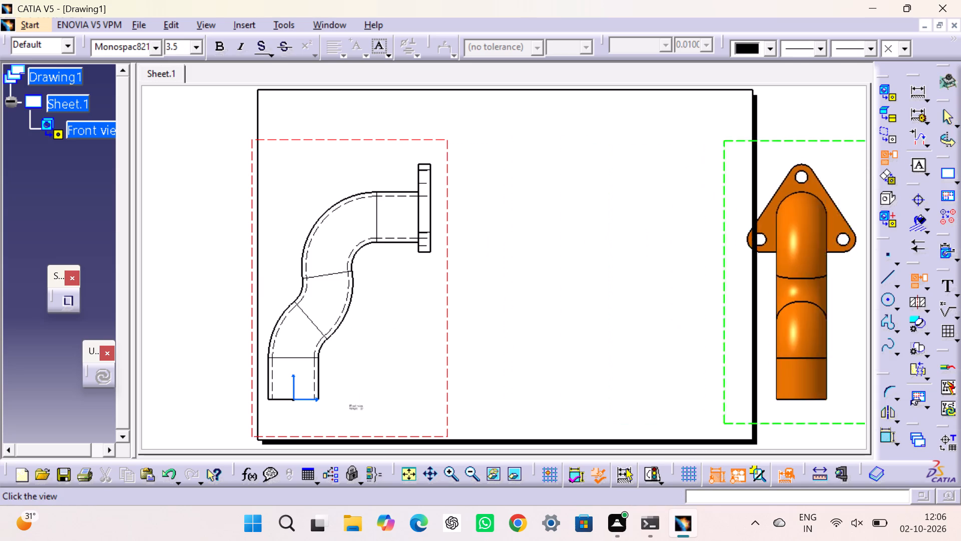
middle_click_drag(360, 302, 362, 136)
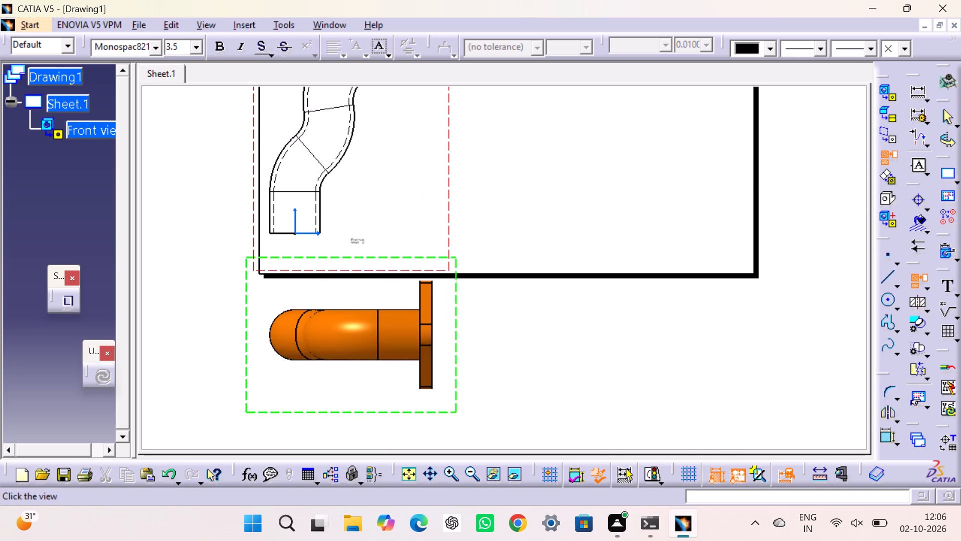
left_click(357, 349)
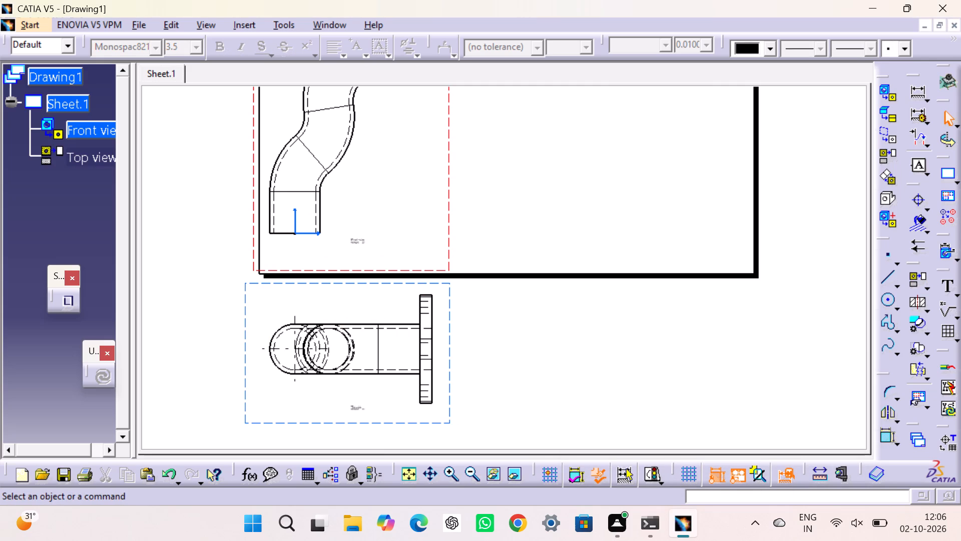
Project a right view showing the three-hole flange face and place it to the left of the front view.
left_click(888, 157)
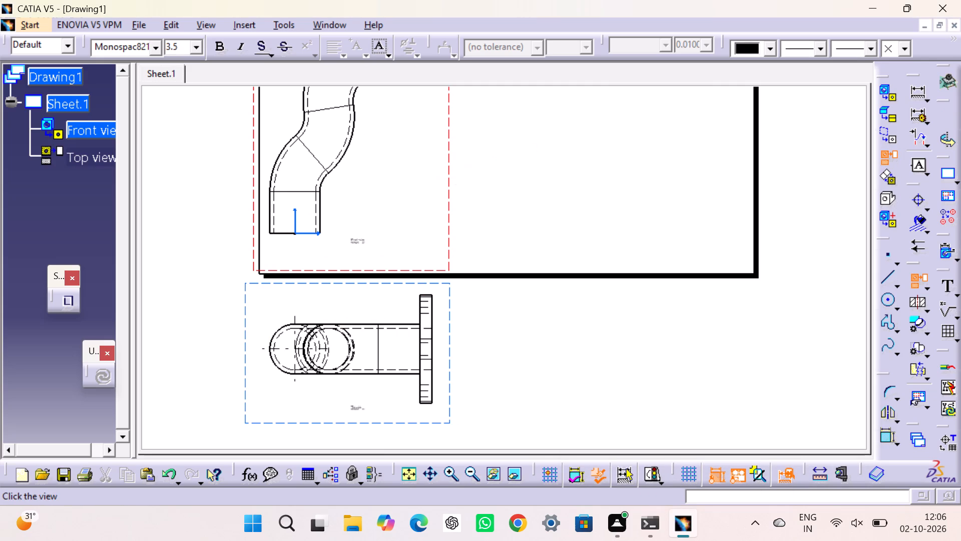
middle_click_drag(214, 208, 220, 213)
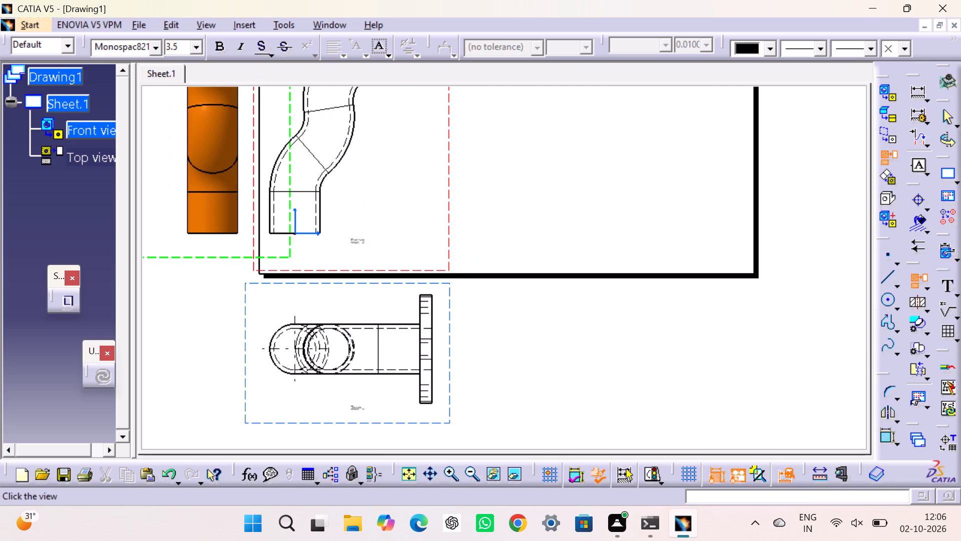
middle_click_drag(220, 213, 331, 304)
left_click(312, 302)
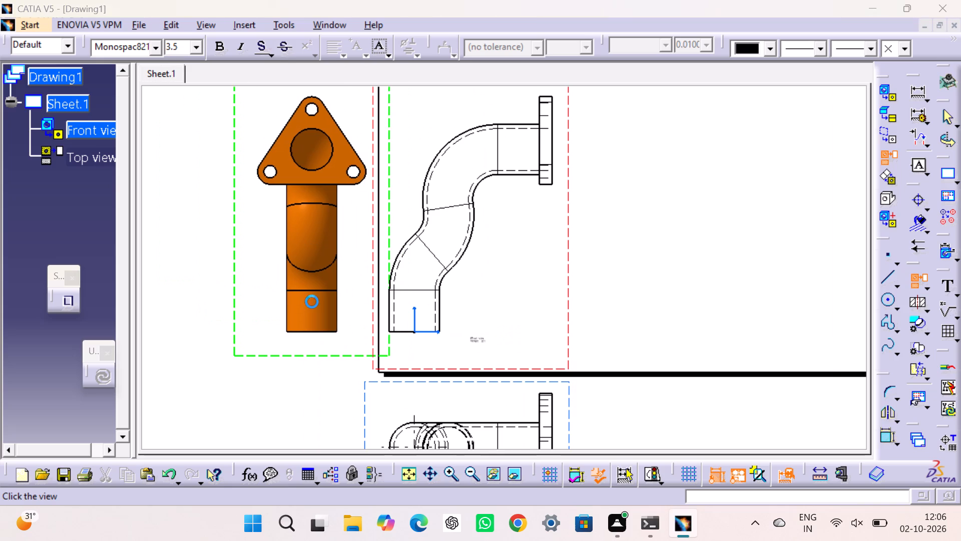
left_click(743, 253)
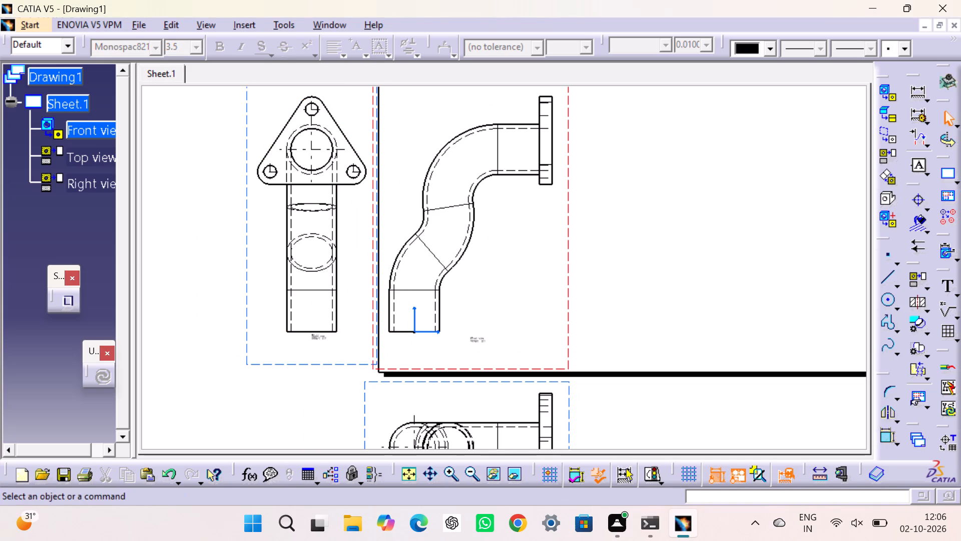
Disable the center lines and hidden lines in the right view's properties.
right_click(312, 363)
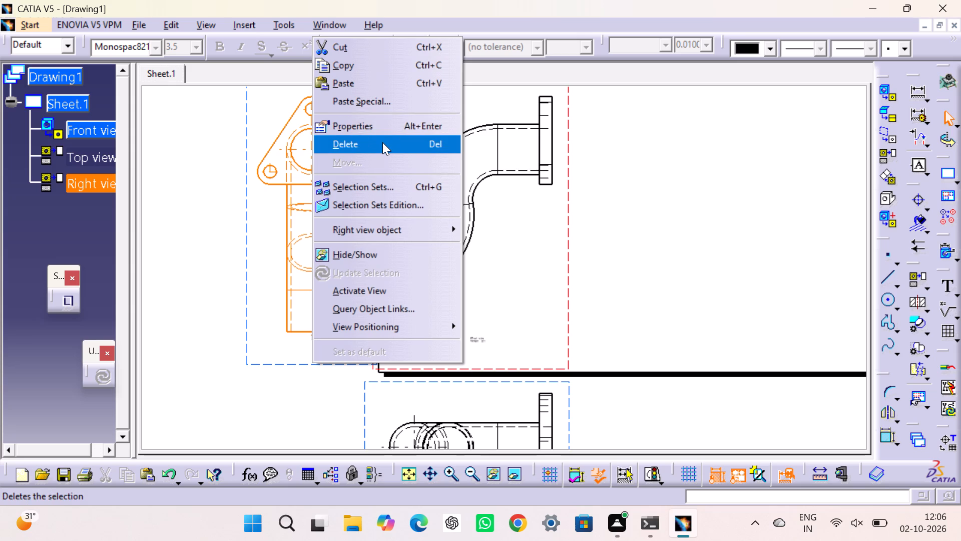
left_click(390, 130)
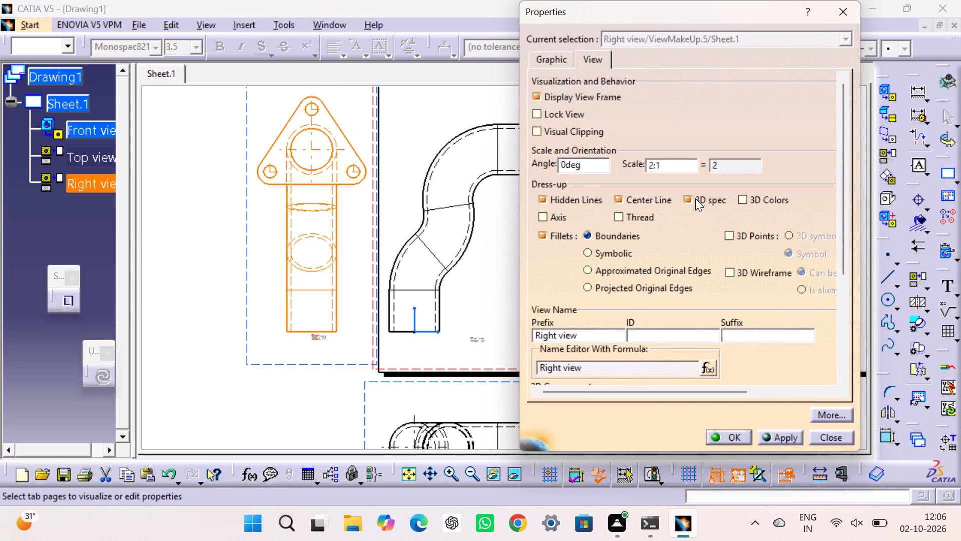
left_click(653, 198)
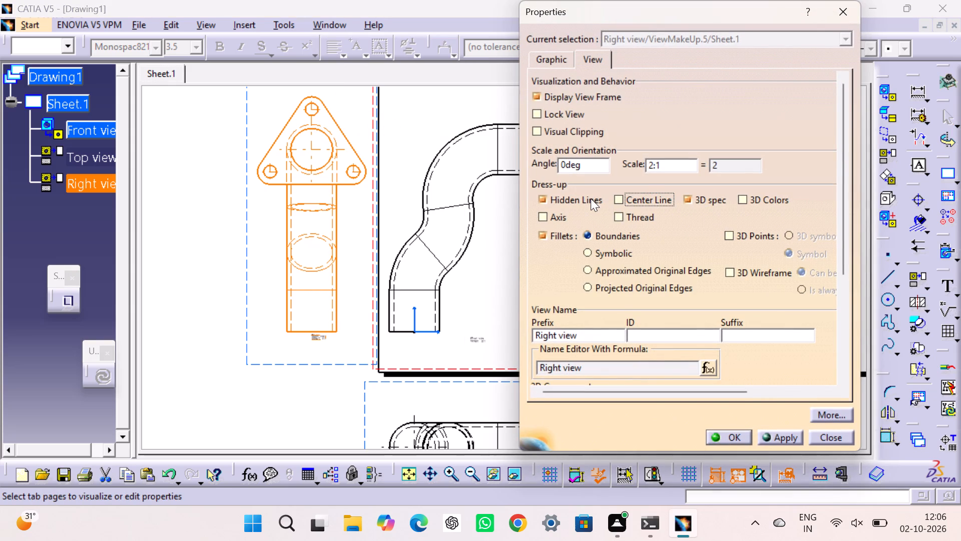
left_click(591, 198)
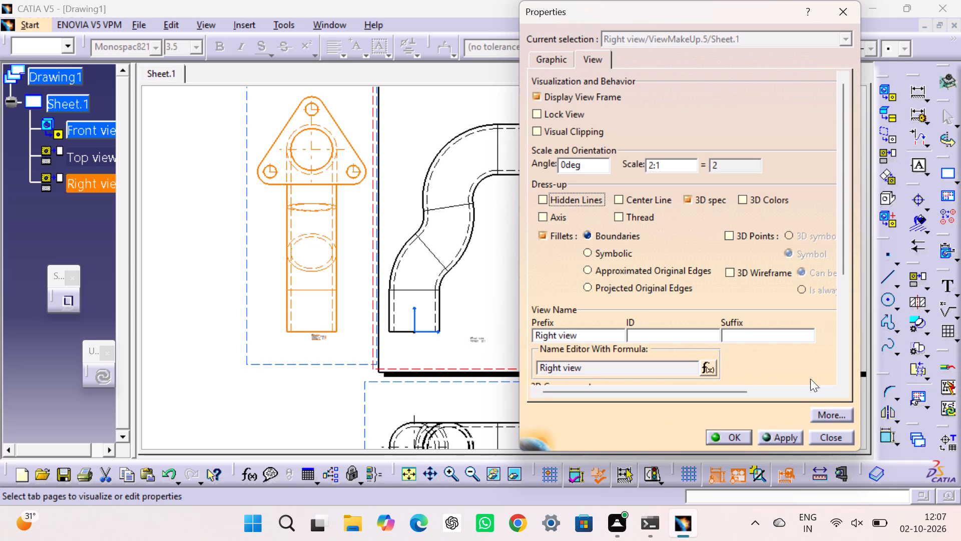
left_click(780, 442)
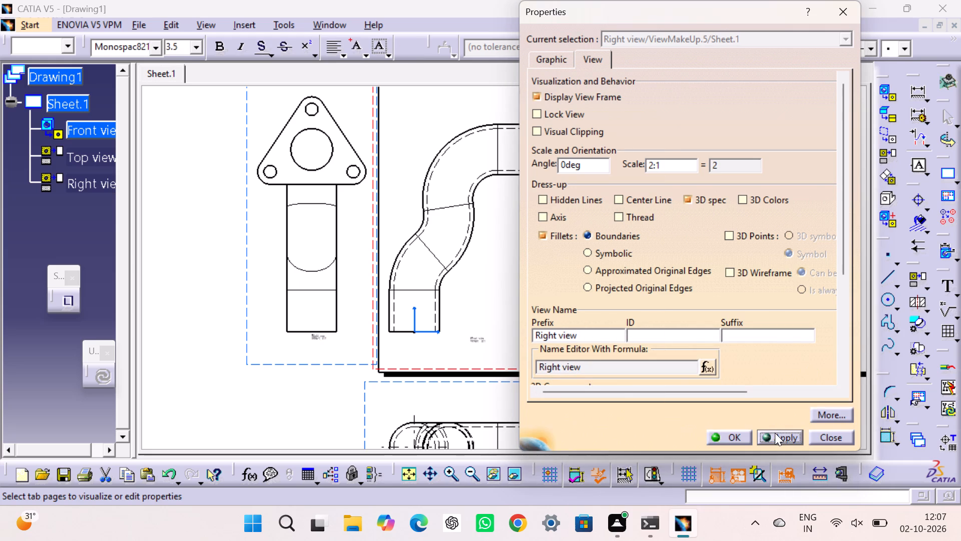
left_click(731, 436)
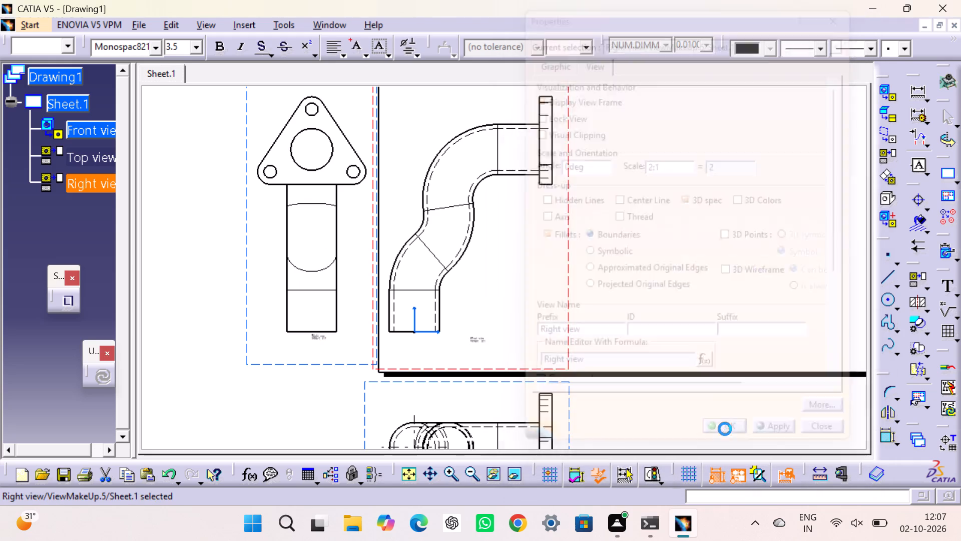
middle_click_drag(689, 388, 639, 286)
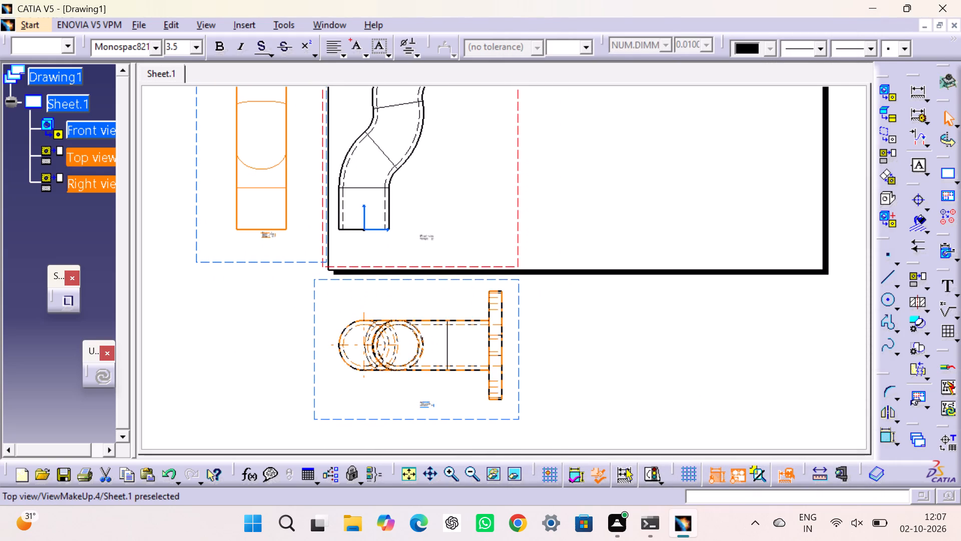
Disable the center lines and hidden lines in the top view's properties.
right_click(518, 341)
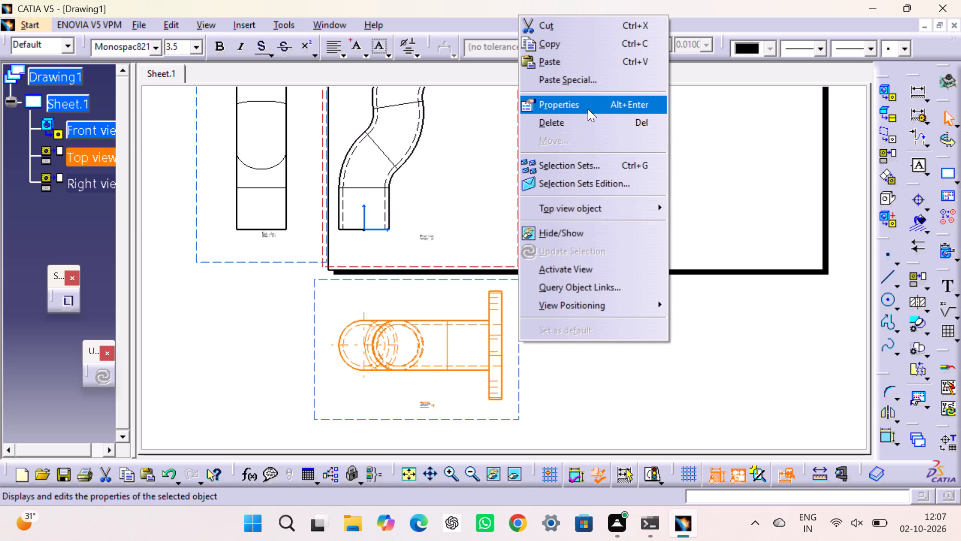
left_click(588, 109)
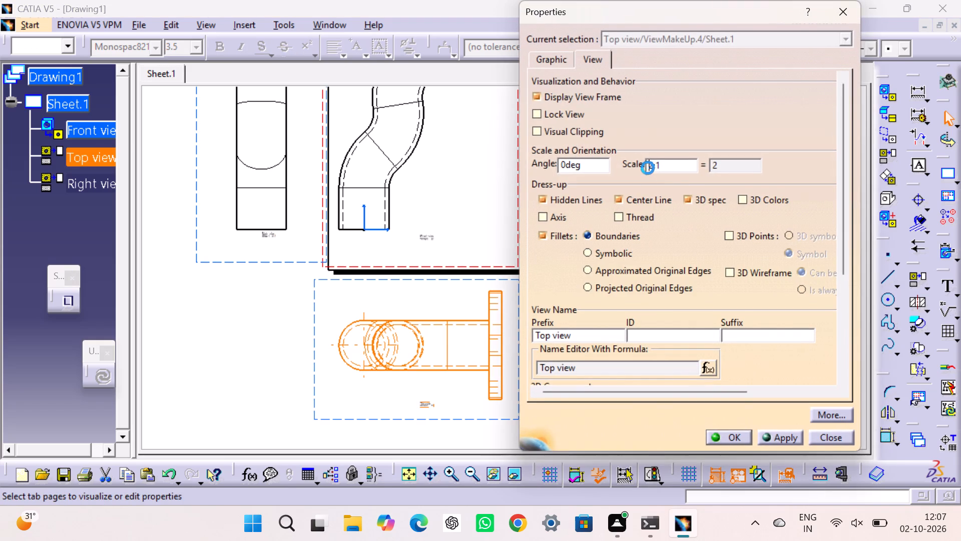
left_click(657, 198)
left_click(592, 198)
left_click(791, 433)
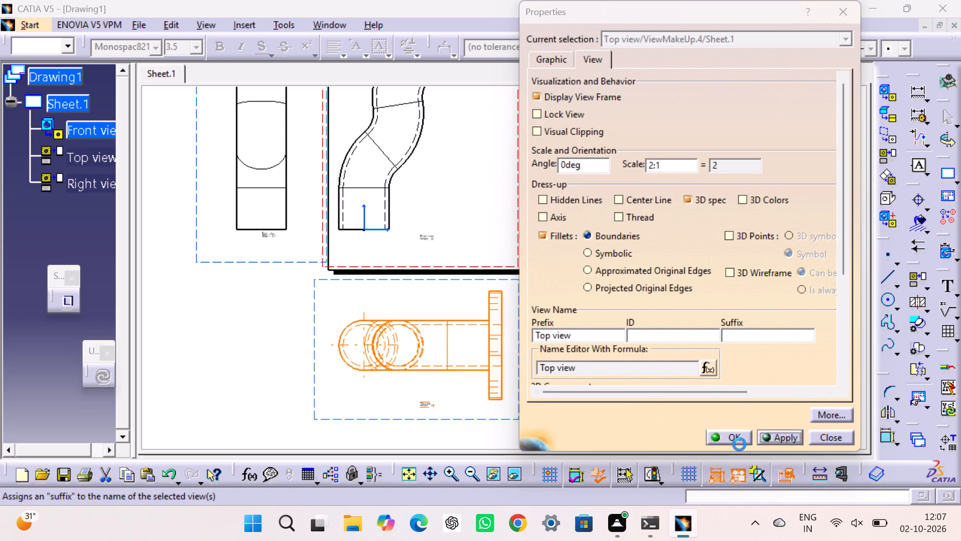
left_click(733, 436)
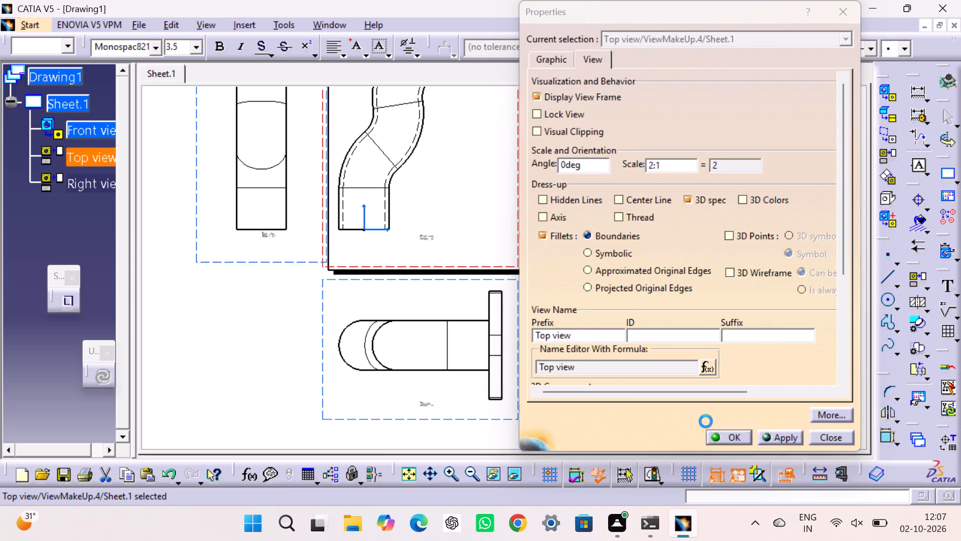
Set the font size of the right view's name and scale label to 7 mm.
middle_click_drag(681, 371, 725, 456)
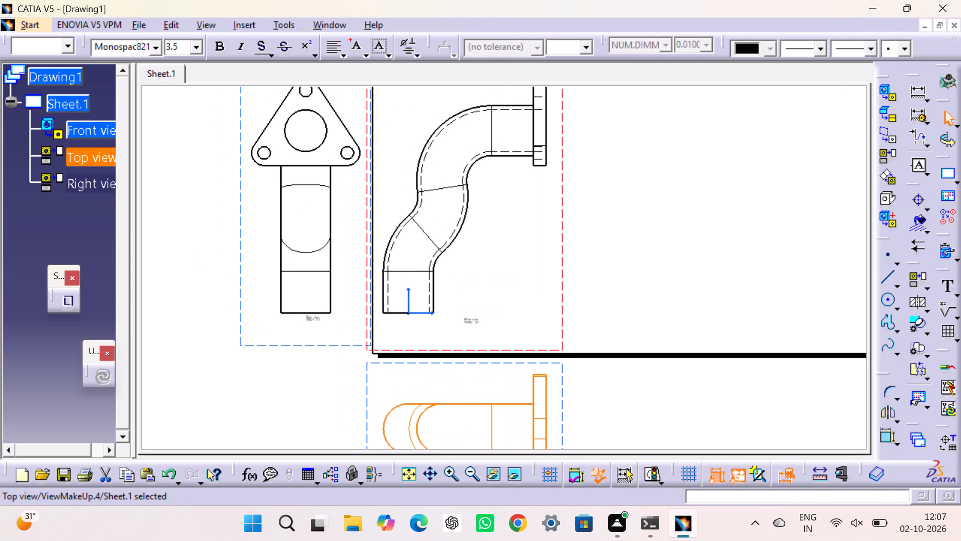
double_click(312, 316)
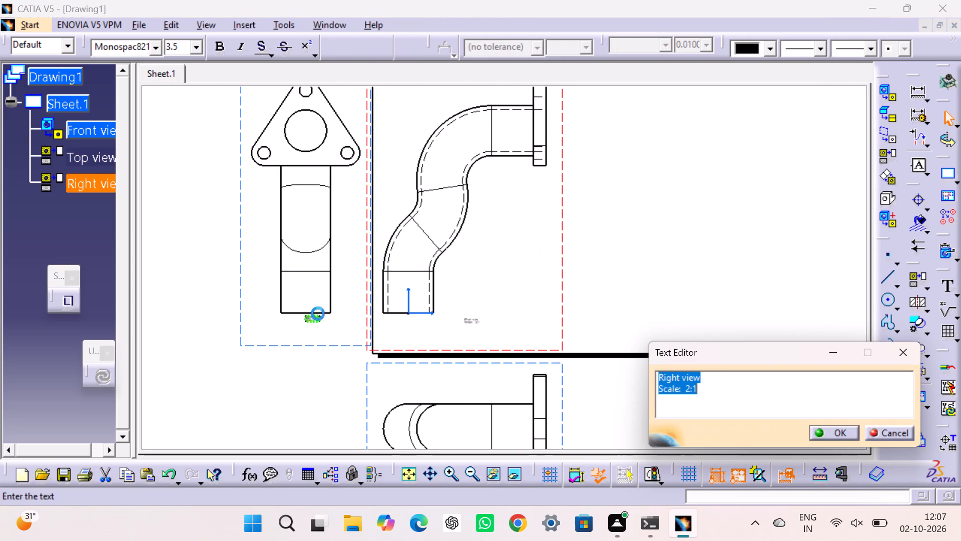
left_click(197, 47)
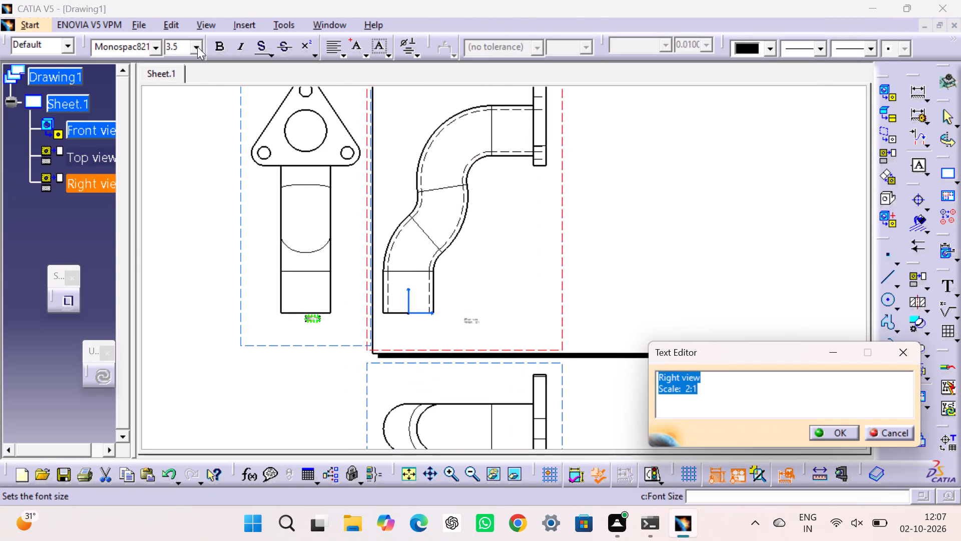
left_click(199, 94)
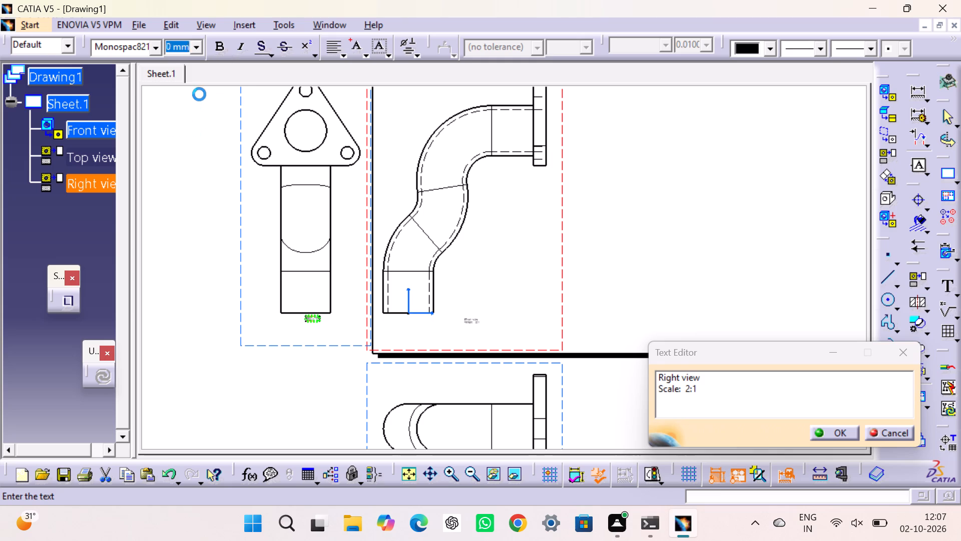
left_click(837, 433)
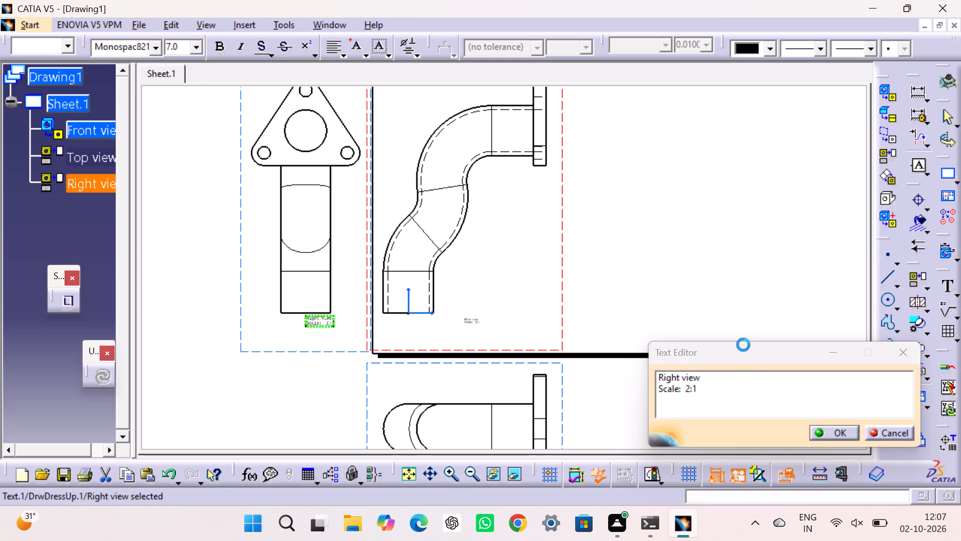
left_click(738, 324)
Set the font size of the front view and top view labels together to 7 mm.
left_click(467, 320)
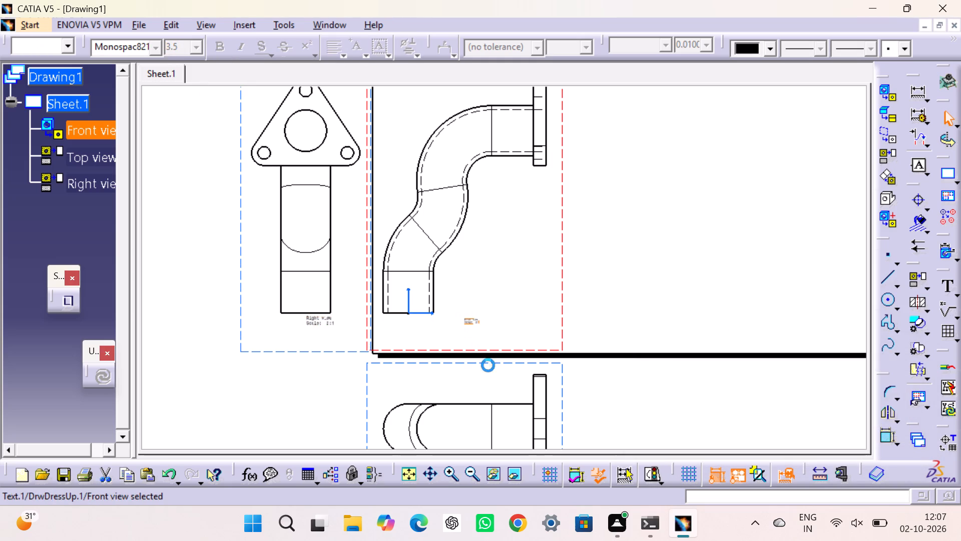
middle_click_drag(511, 415, 508, 351, "ctrl")
middle_click_drag(508, 351, 528, 397, "ctrl")
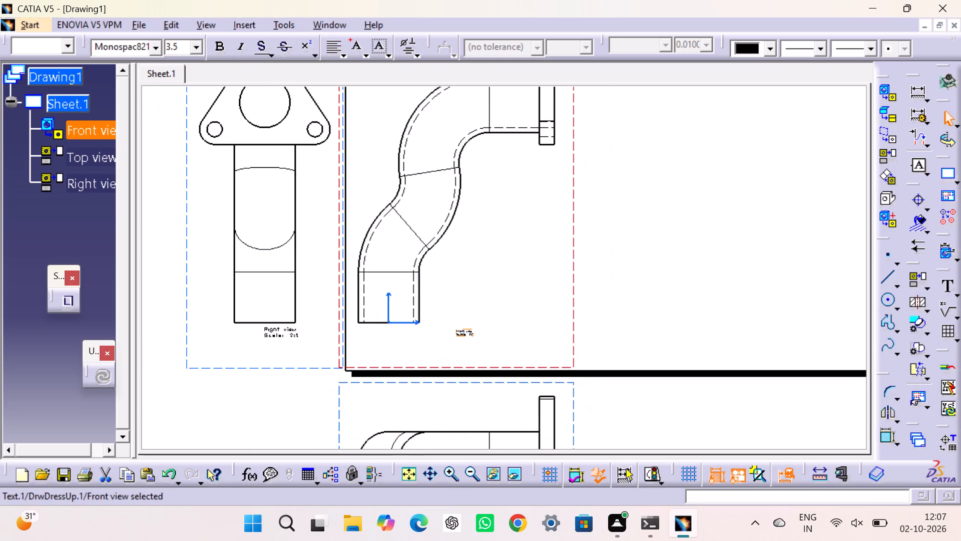
middle_click_drag(528, 397, 542, 446, "ctrl")
left_click(477, 433, "ctrl")
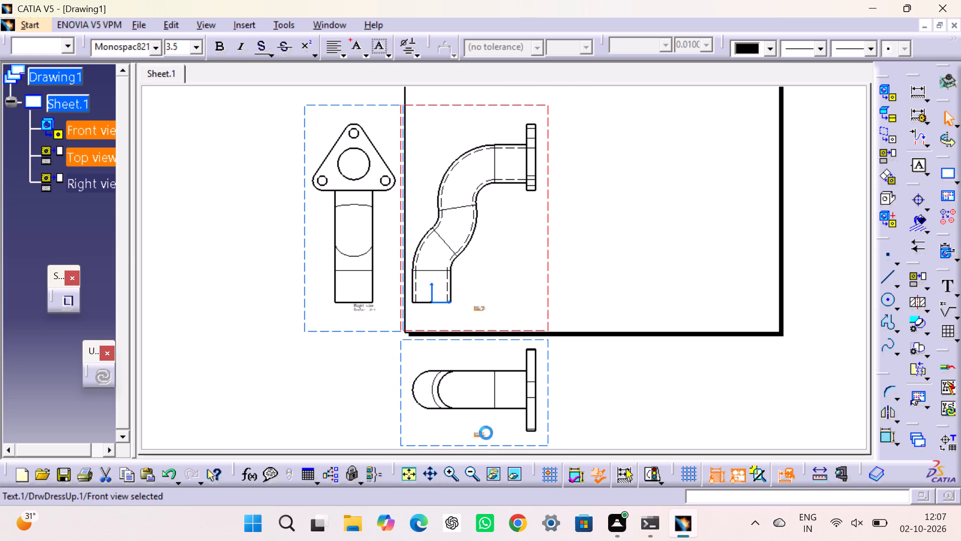
left_click(195, 46)
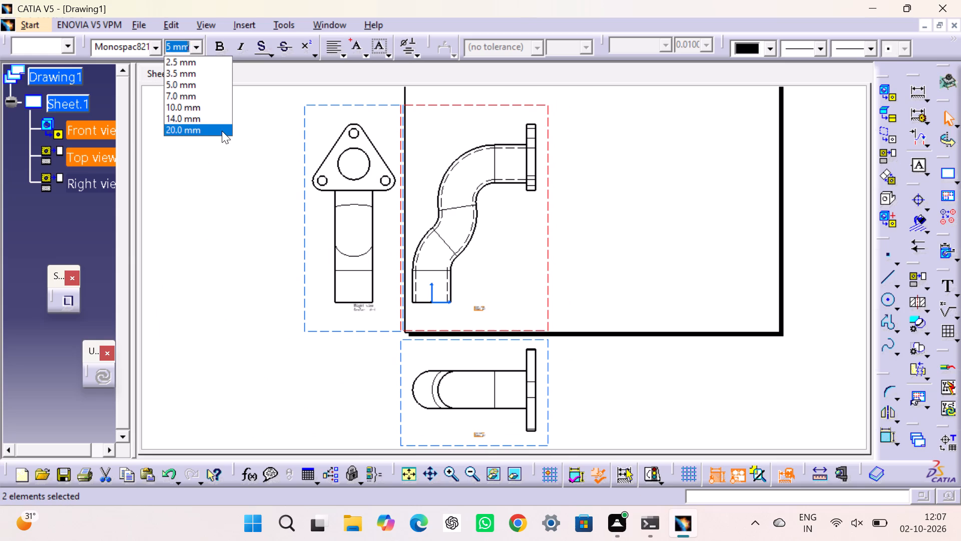
left_click(198, 96)
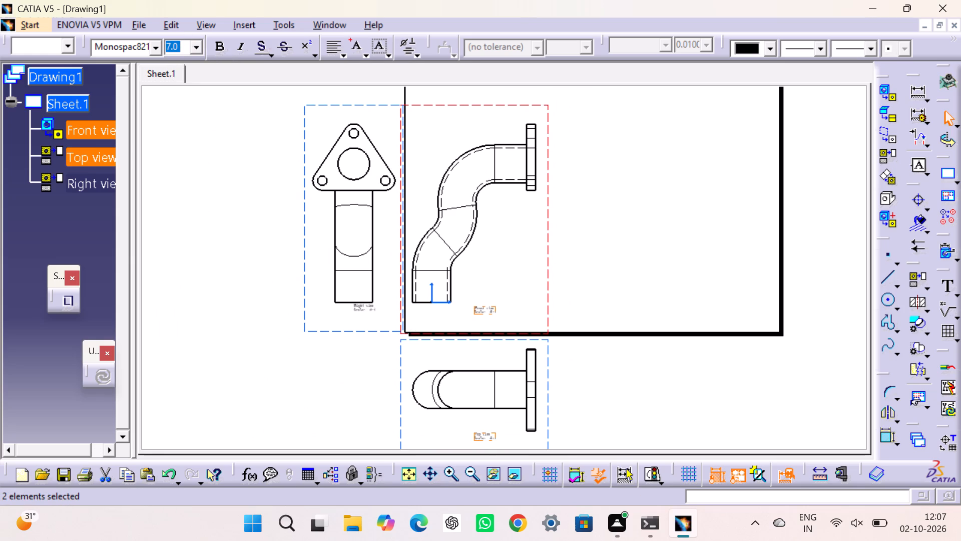
left_click(273, 328)
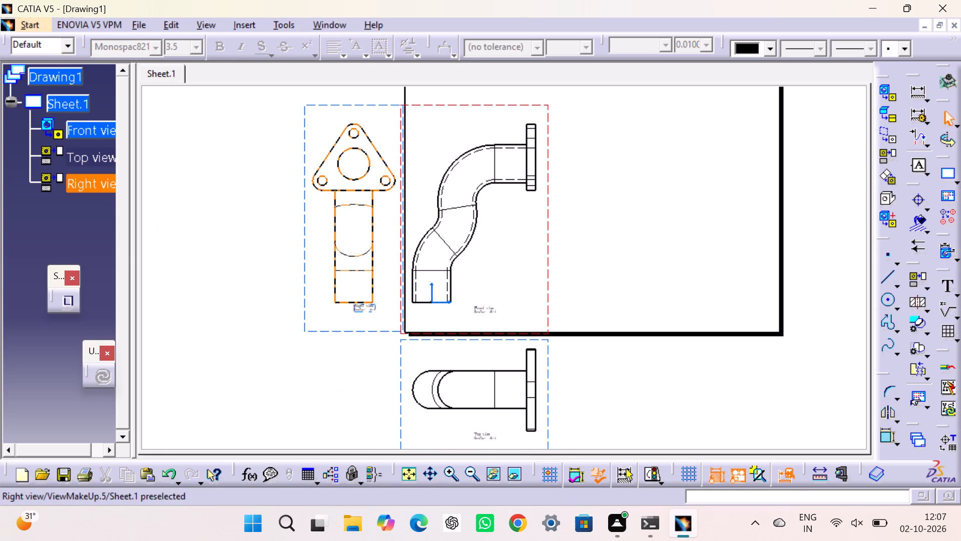
Move the right view across the front view and place it just to the right of it, inside the sheet.
left_click_drag(301, 224, 416, 232)
left_click_drag(441, 232, 594, 236)
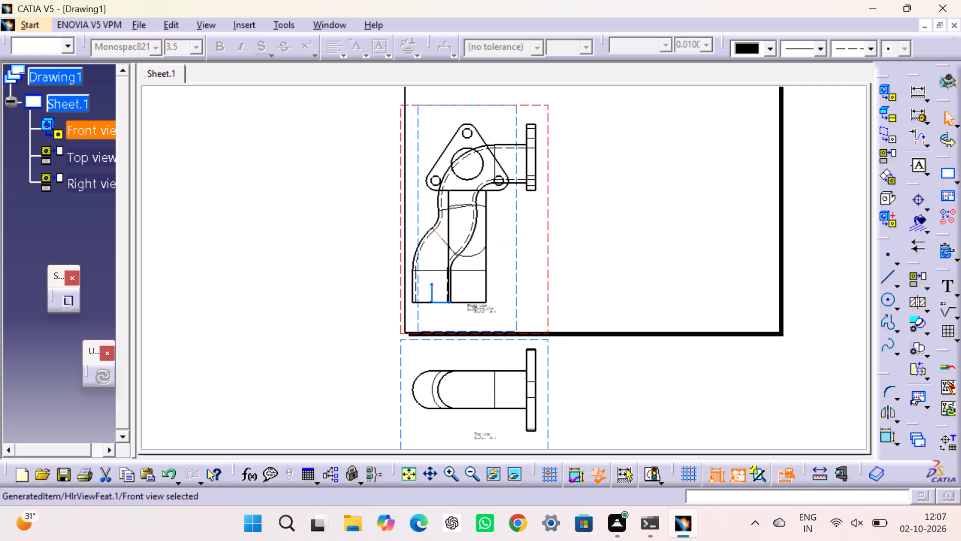
left_click_drag(514, 223, 586, 239)
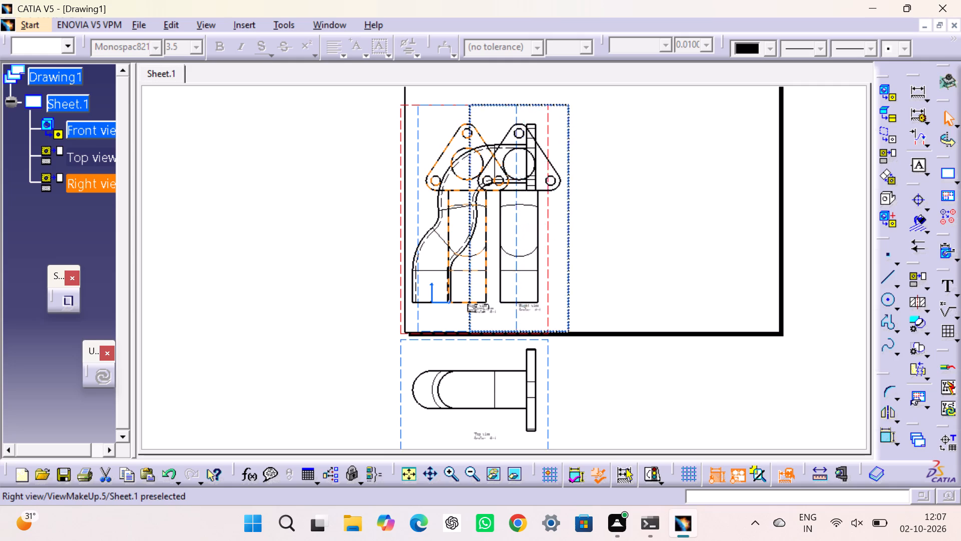
left_click_drag(586, 239, 656, 241)
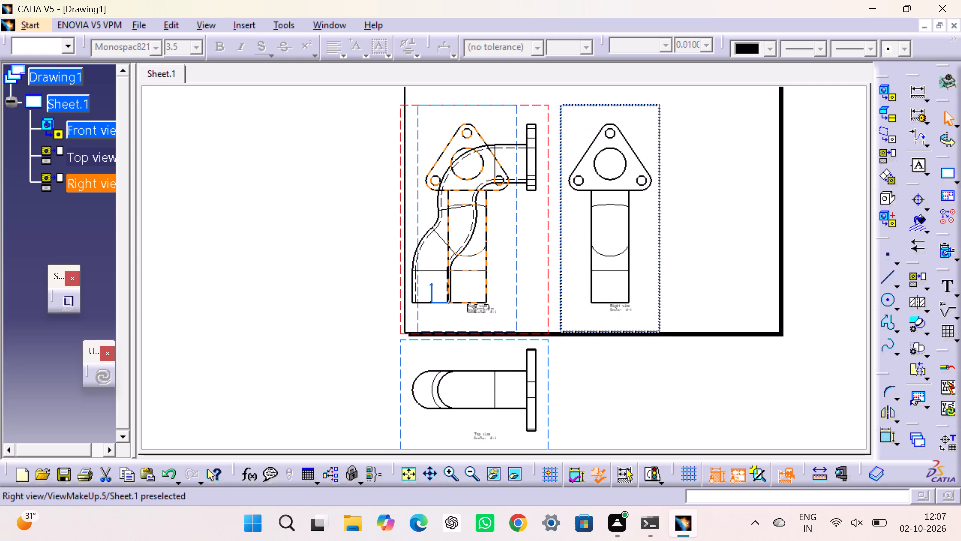
left_click_drag(656, 241, 647, 241)
left_click(684, 346)
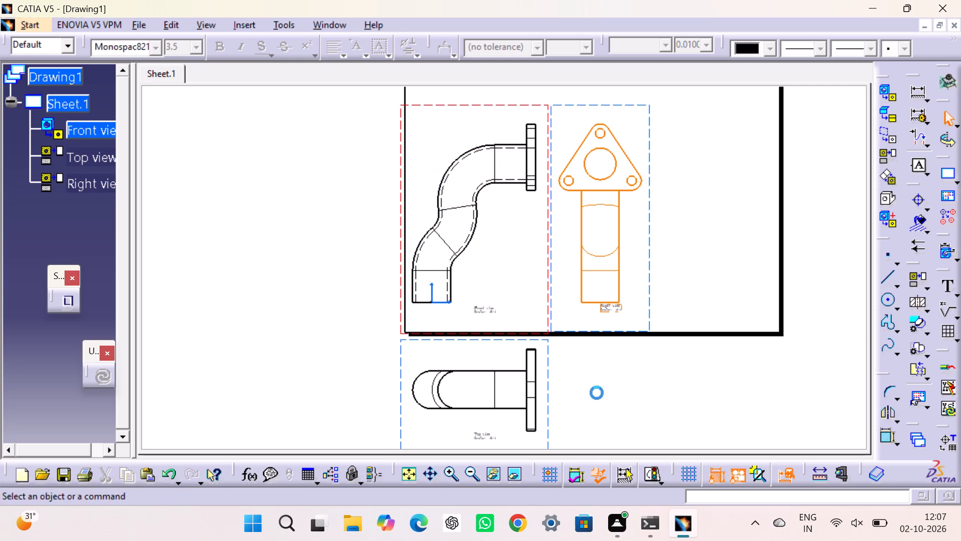
Move the top view from below the front view to directly above it.
left_click_drag(547, 361, 547, 308)
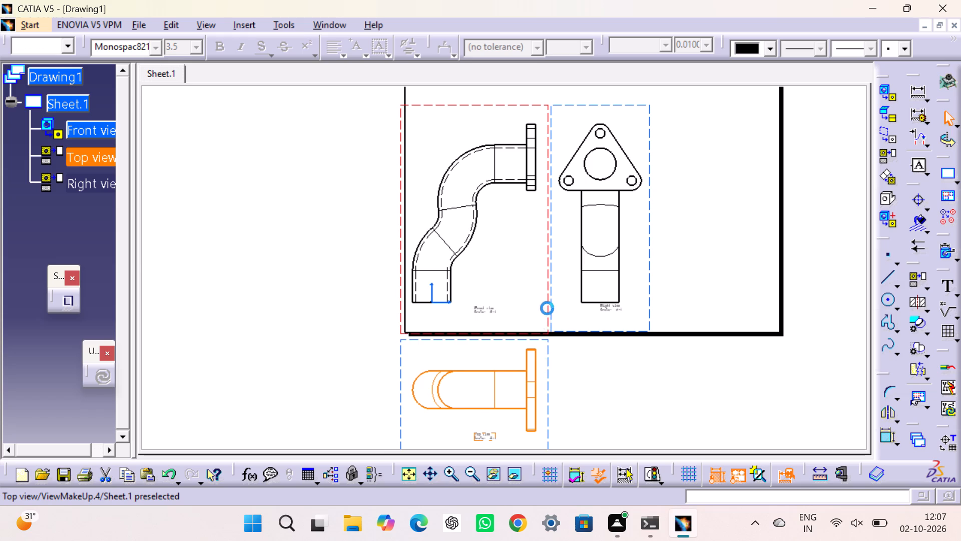
left_click_drag(547, 308, 545, 190)
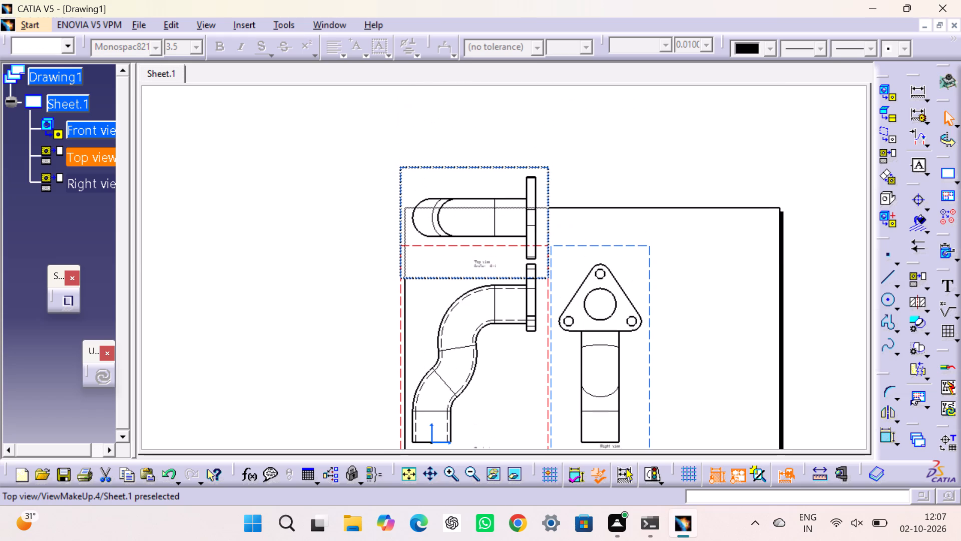
left_click_drag(545, 190, 545, 190)
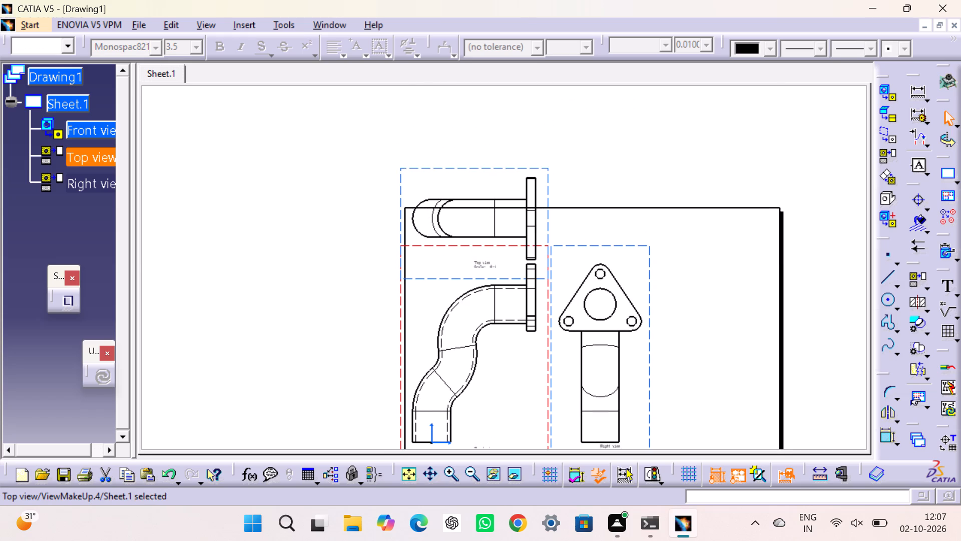
left_click(793, 189)
Move the front view, with its linked top and right views, slightly down on the sheet.
middle_click_drag(741, 319, 669, 209)
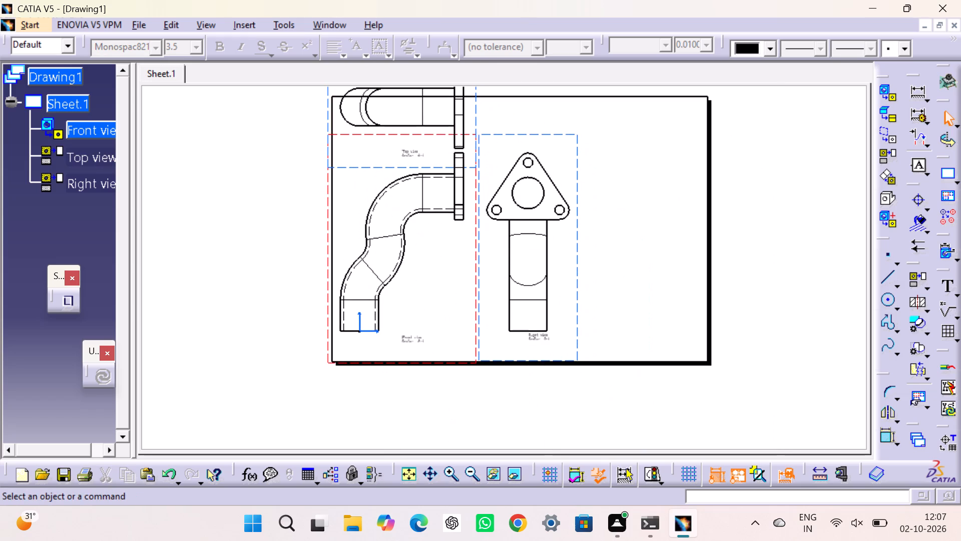
left_click_drag(451, 360, 454, 362)
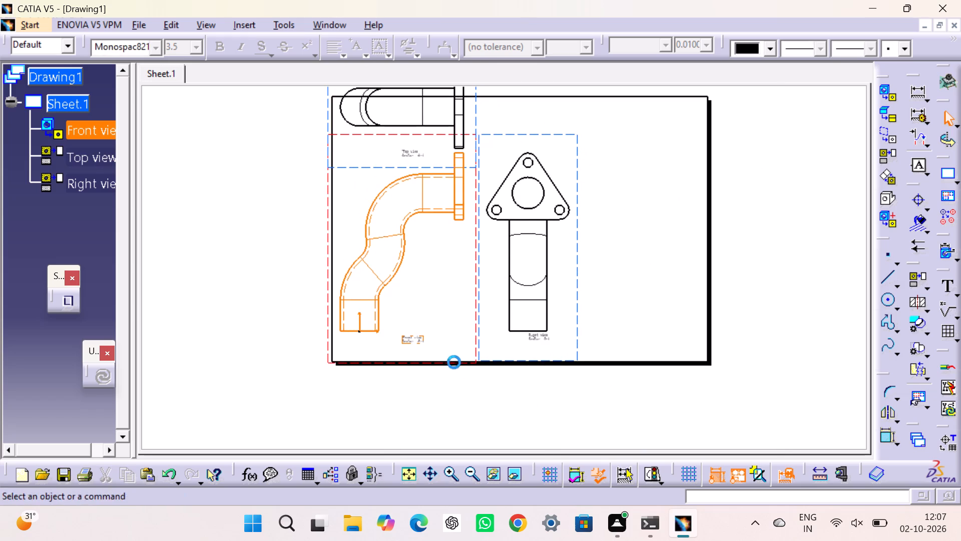
left_click_drag(454, 362, 450, 389)
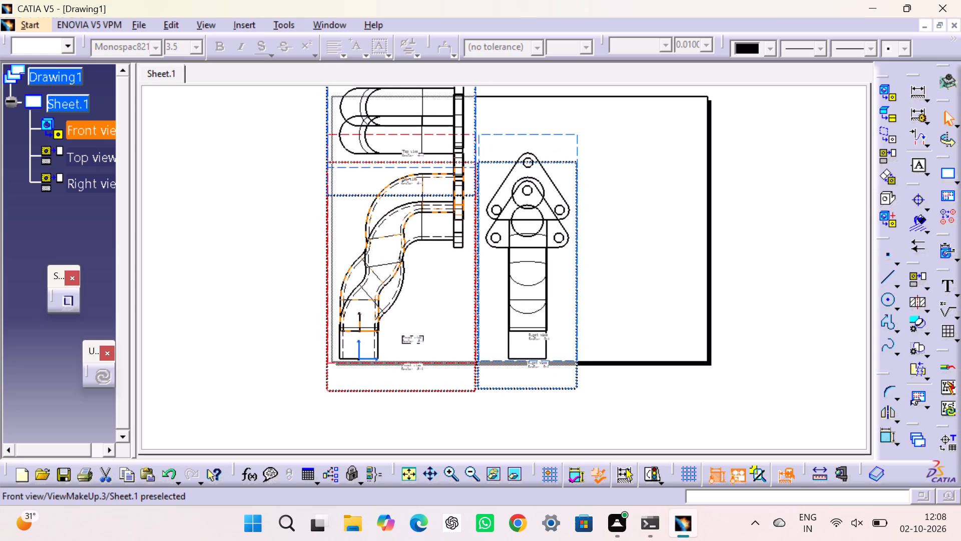
left_click_drag(450, 389, 450, 384)
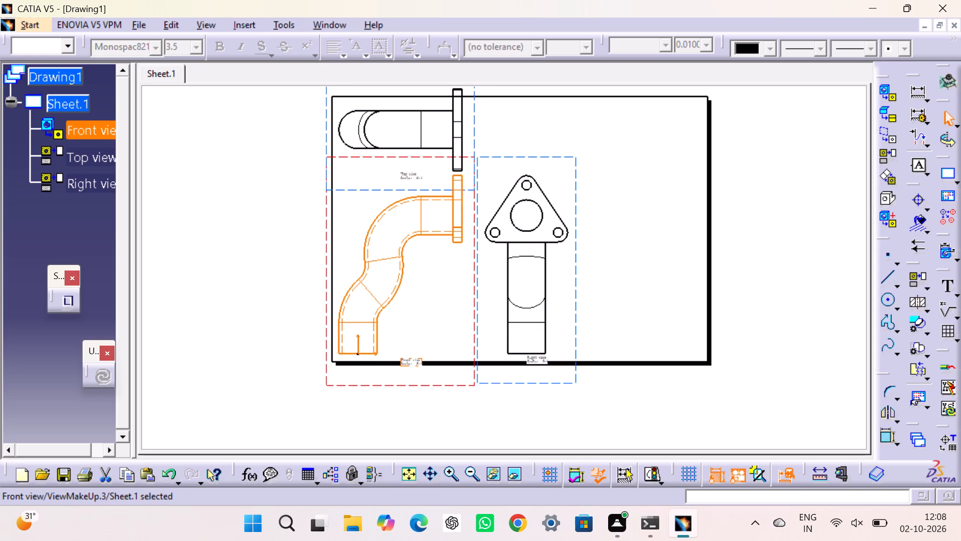
Move the front view's label up into the free space beside the pipe's lower end, inside the sheet border.
left_click_drag(421, 357, 446, 321)
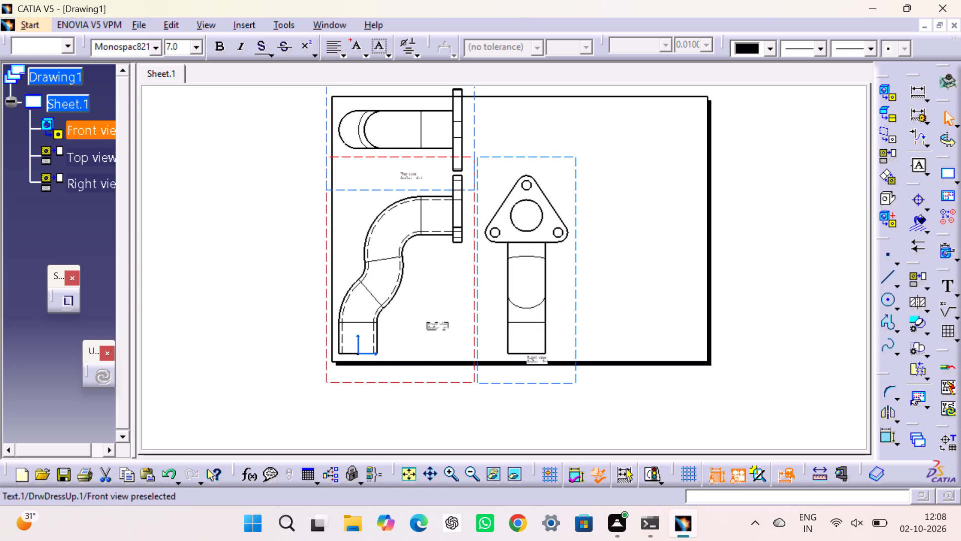
left_click_drag(446, 321, 444, 323)
left_click(696, 227)
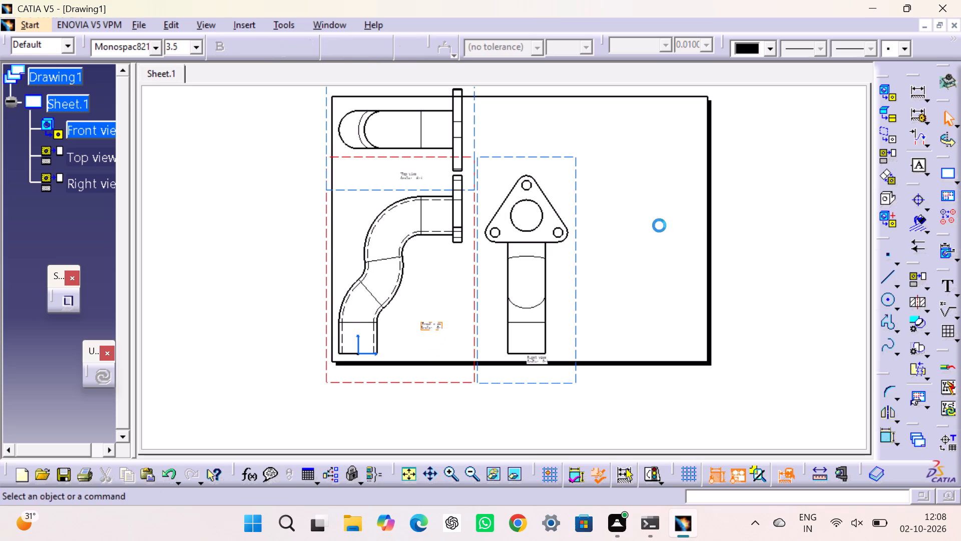
Create an isometric view of the flanged pipe from Part1 and place it in the free upper-right area of the sheet.
middle_click_drag(639, 215, 647, 286)
scroll(647, 286, "down", 1)
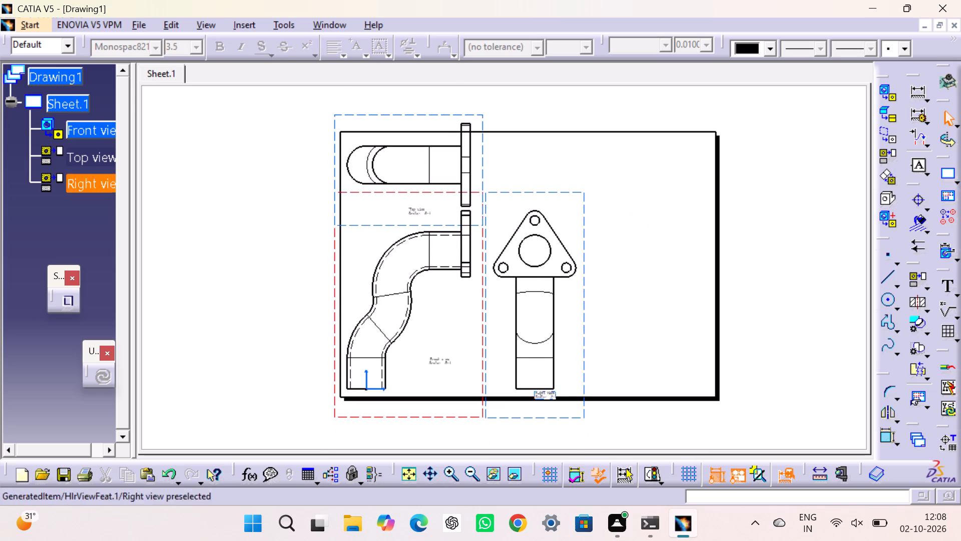
left_click(379, 416)
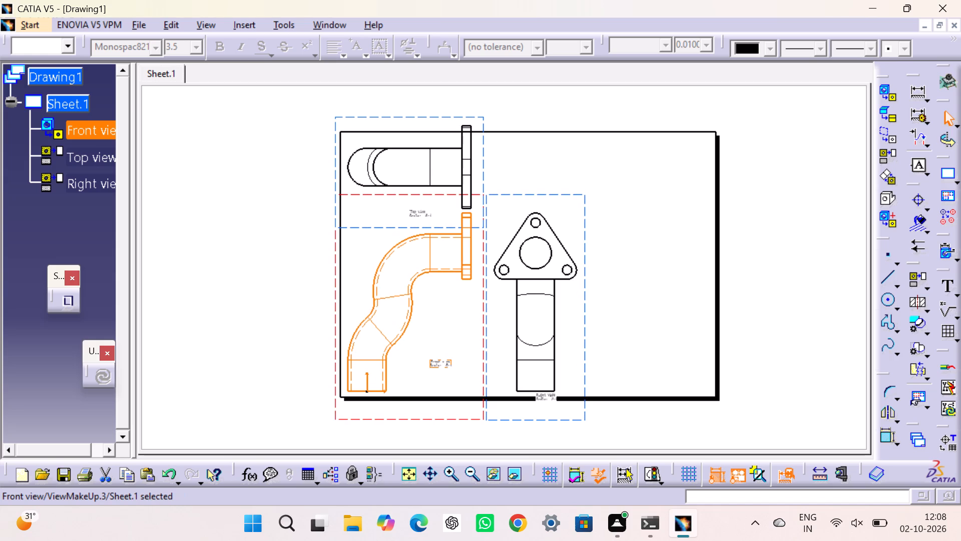
left_click(307, 384)
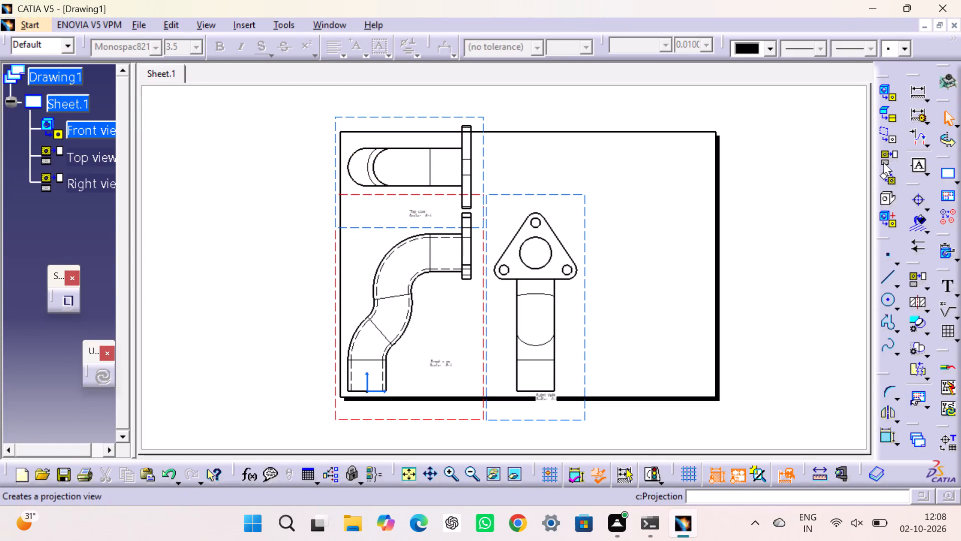
left_click(878, 195)
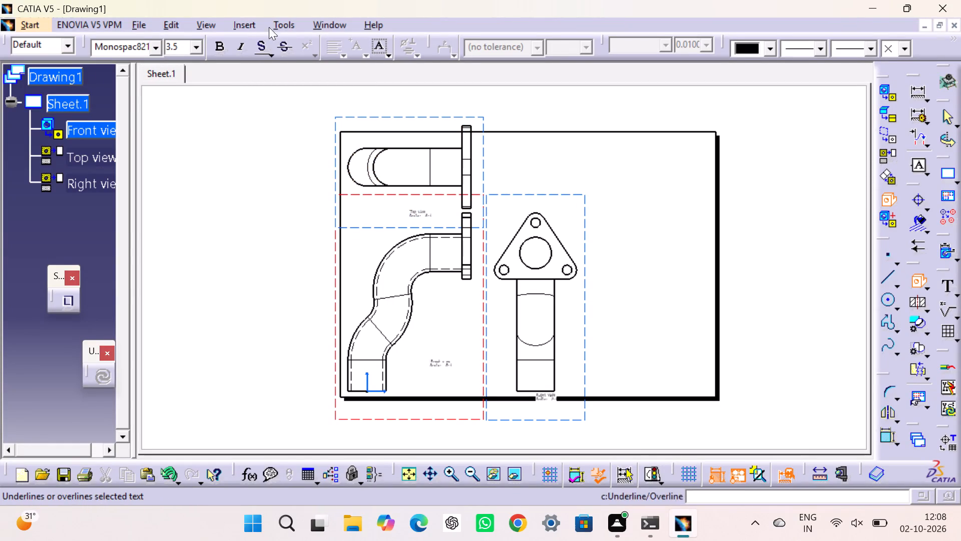
left_click(340, 21)
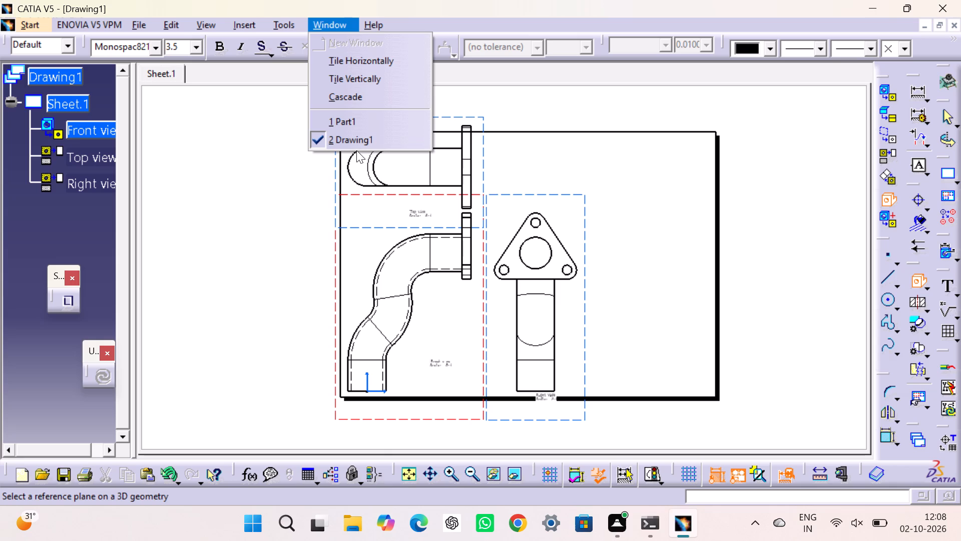
left_click(368, 126)
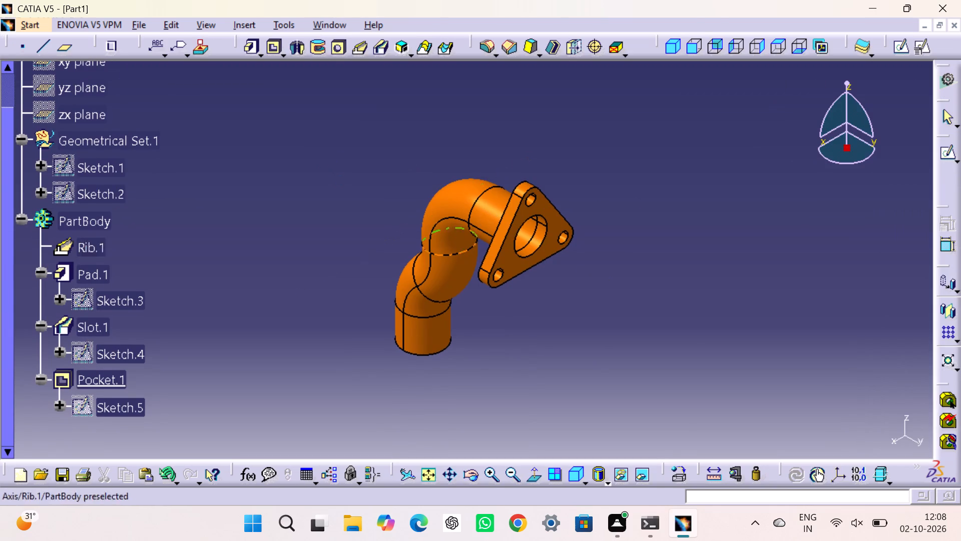
left_click(541, 206)
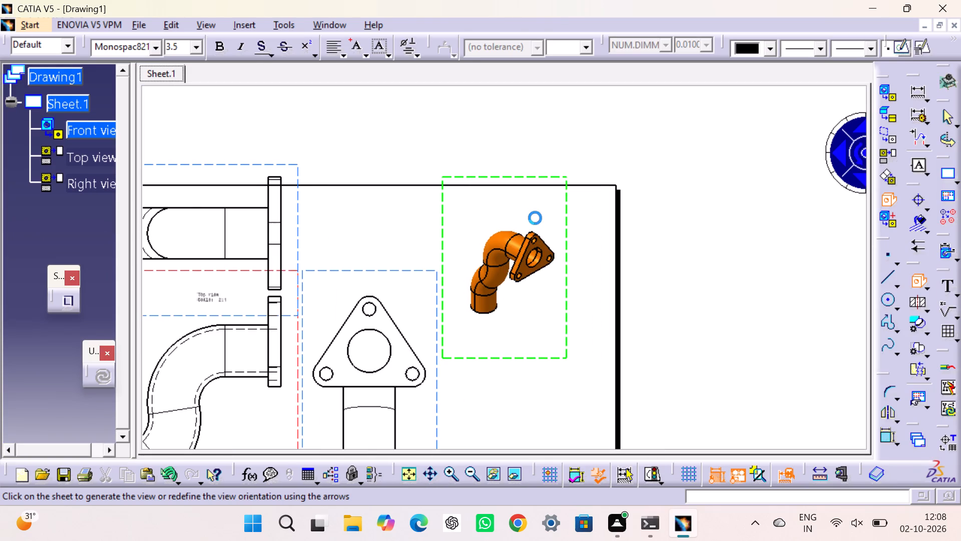
left_click(528, 385)
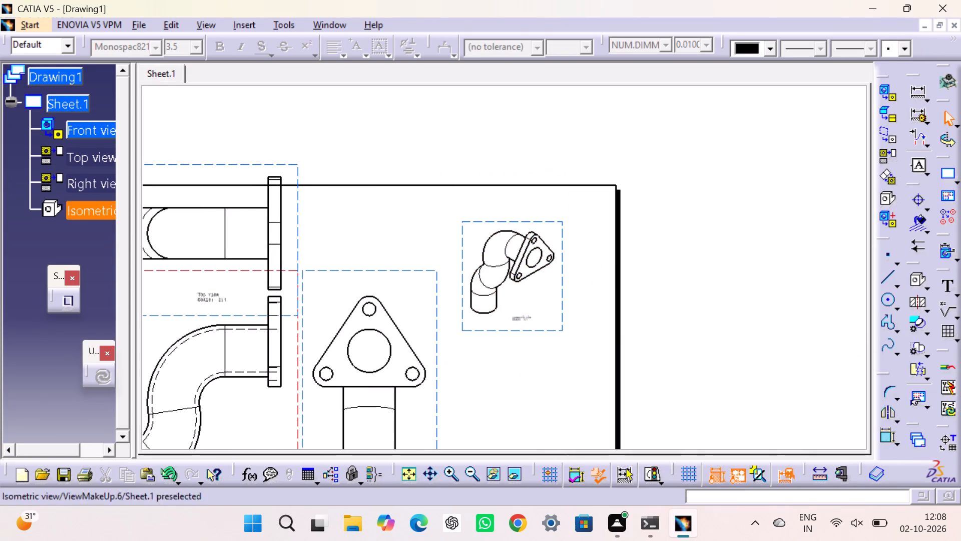
Set the text height of the isometric view's label to 7 mm.
left_click(513, 317)
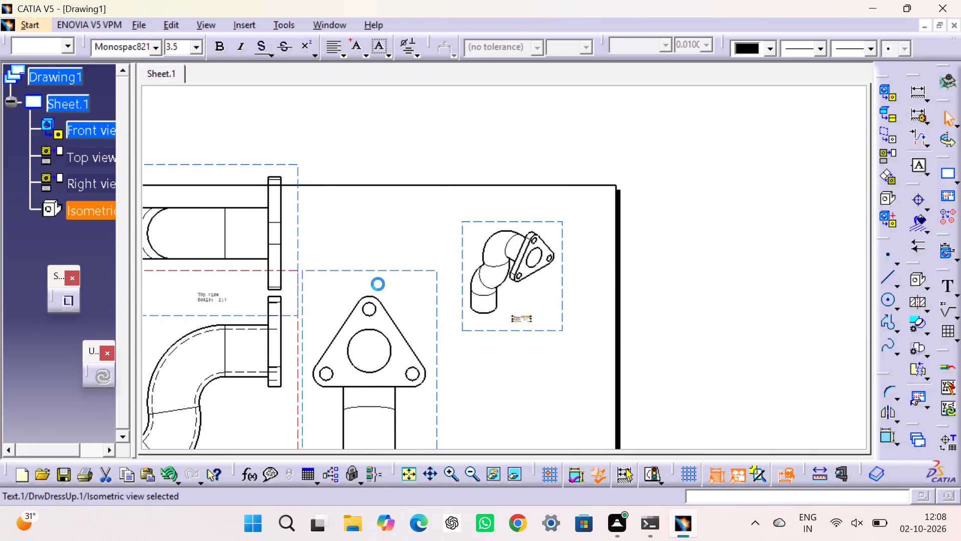
left_click(195, 48)
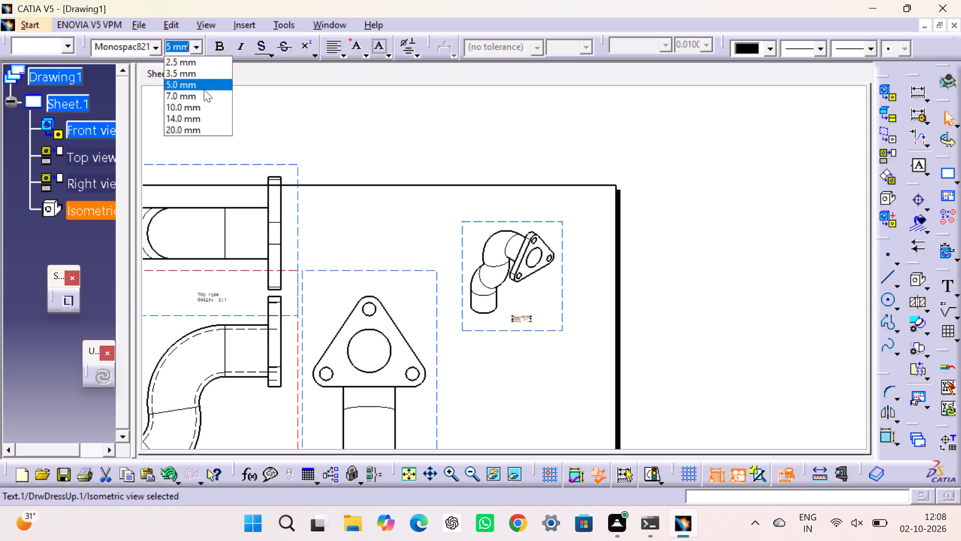
left_click(204, 96)
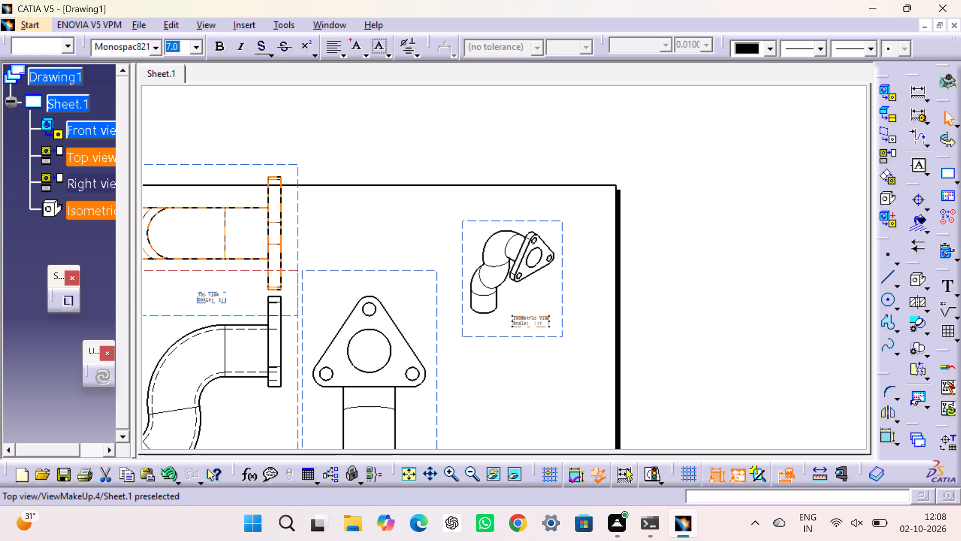
left_click(696, 292)
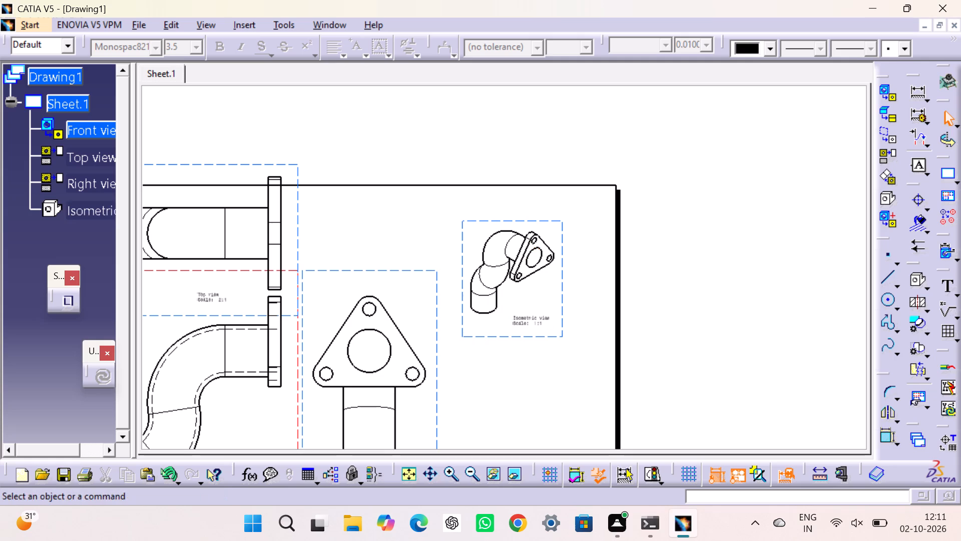
Make the isometric view the active view of the sheet.
double_click(460, 236)
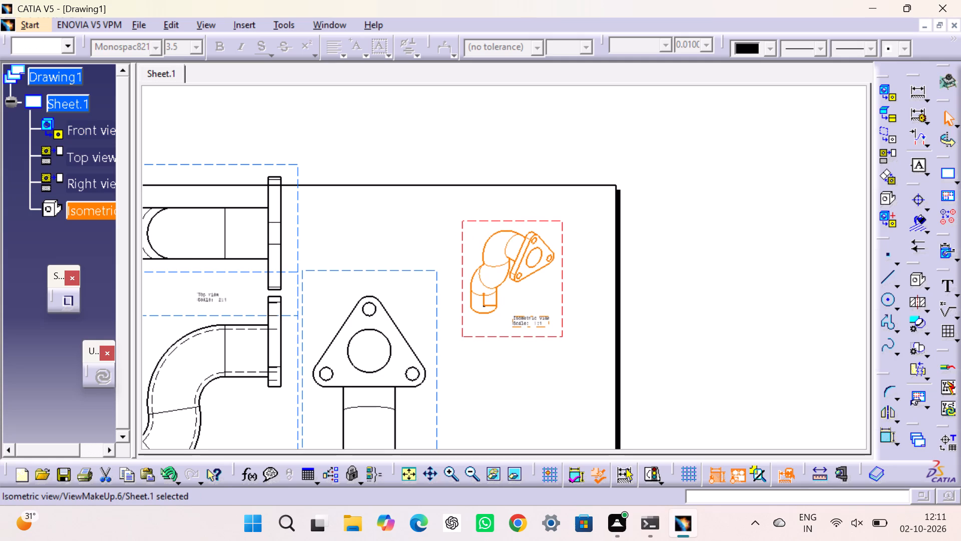
left_click(453, 246)
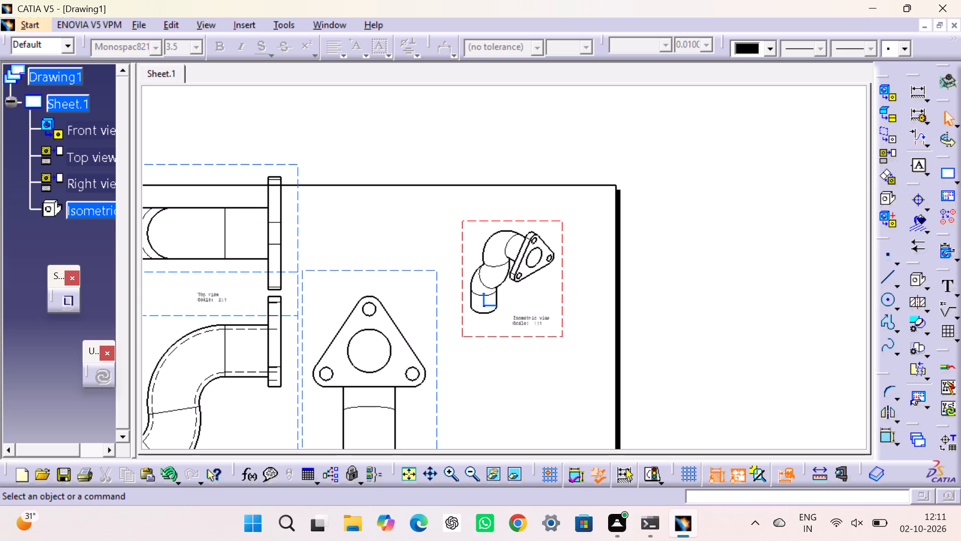
In the isometric view's properties, turn on 3D Colors and apply a scale of 2:1.
left_click(465, 255)
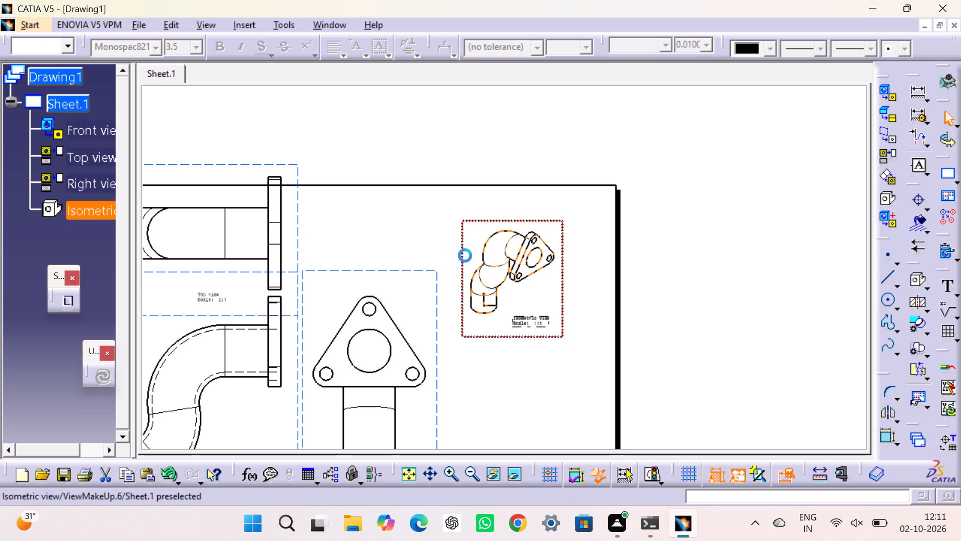
right_click(465, 255)
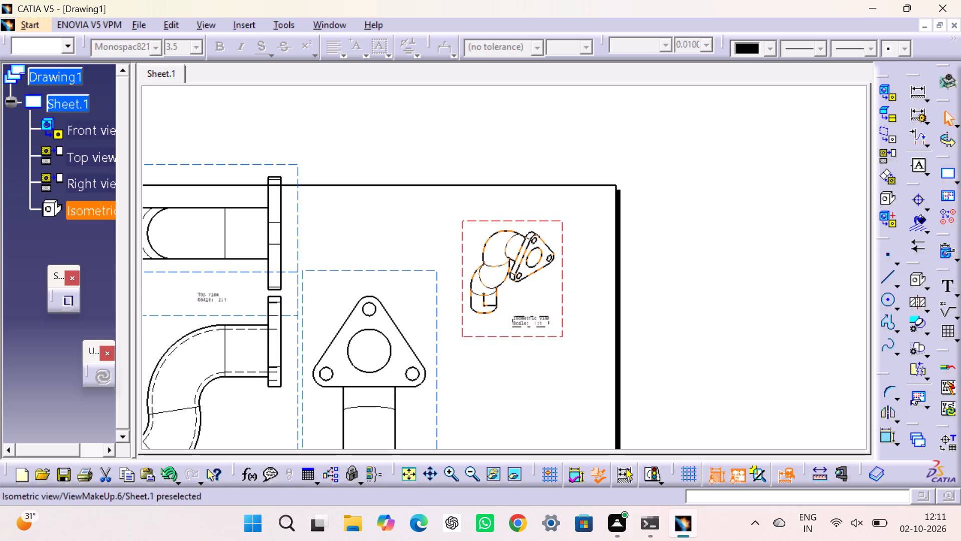
right_click(458, 254)
left_click(502, 270)
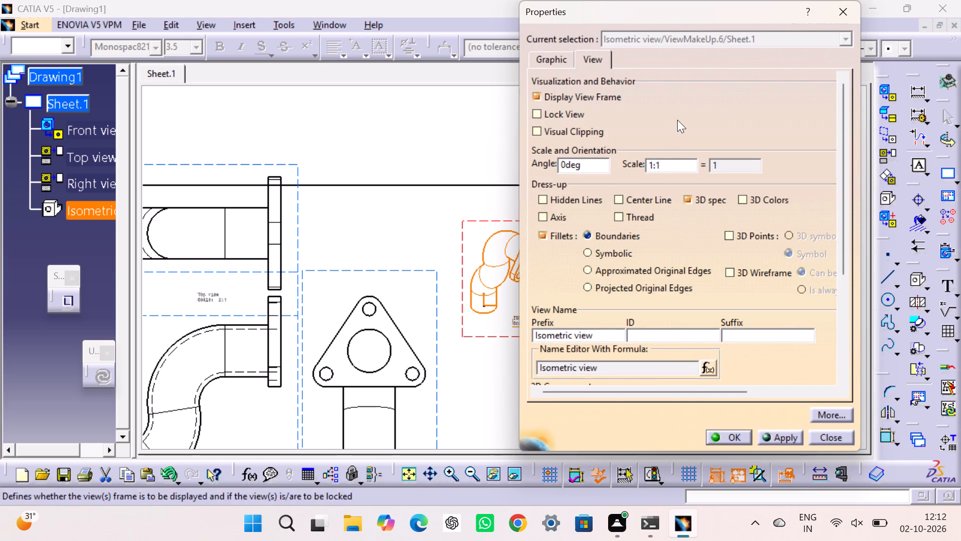
left_click(736, 197)
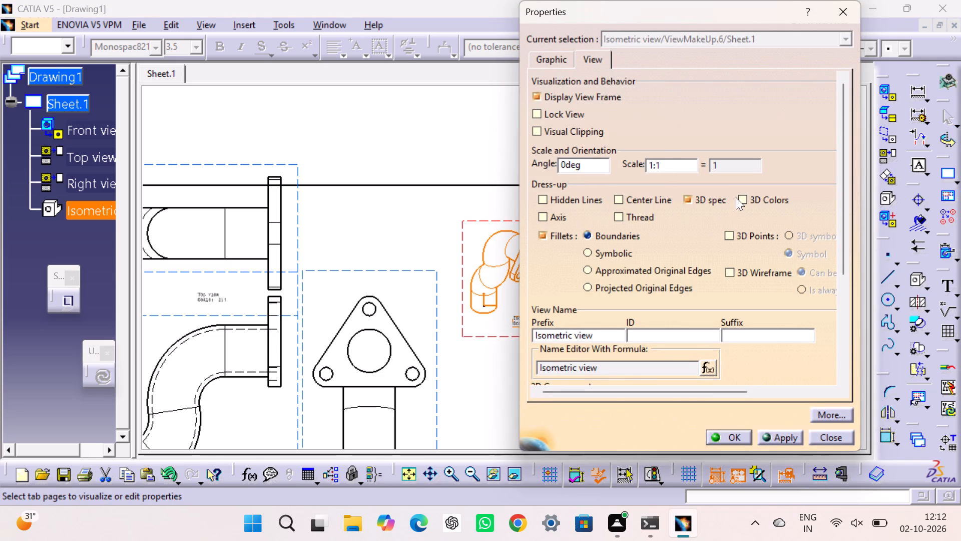
left_click(745, 195)
left_click(652, 164)
key("BackSpace")
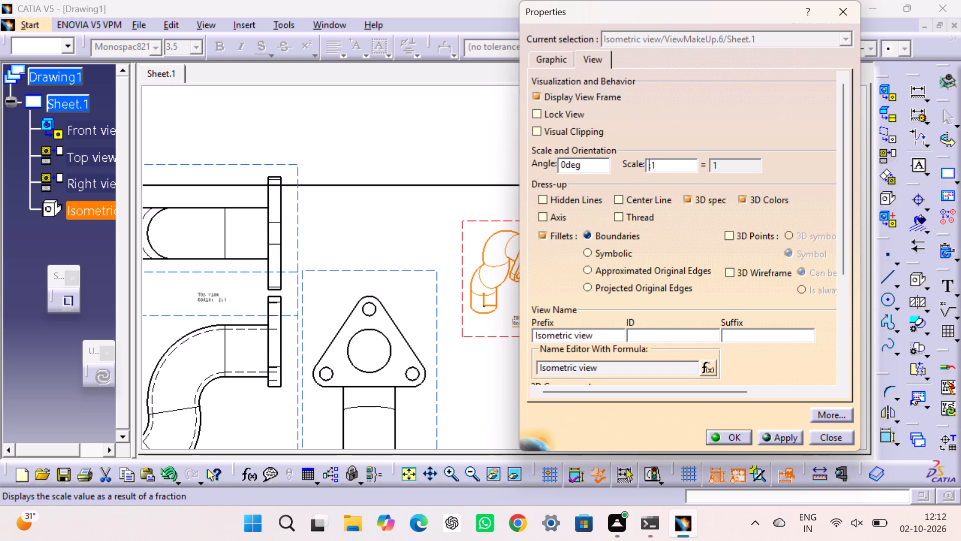
key("2")
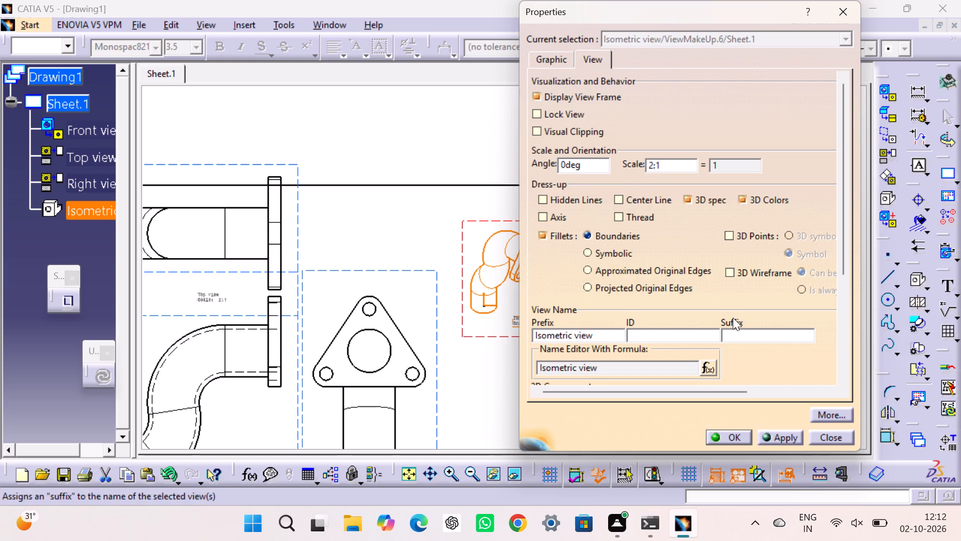
scroll(783, 372, "down", 6)
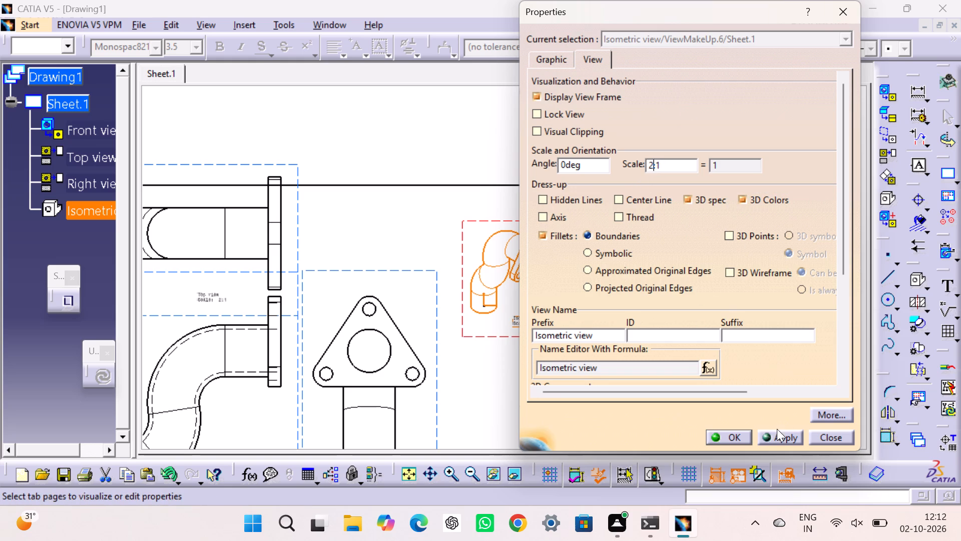
left_click(776, 434)
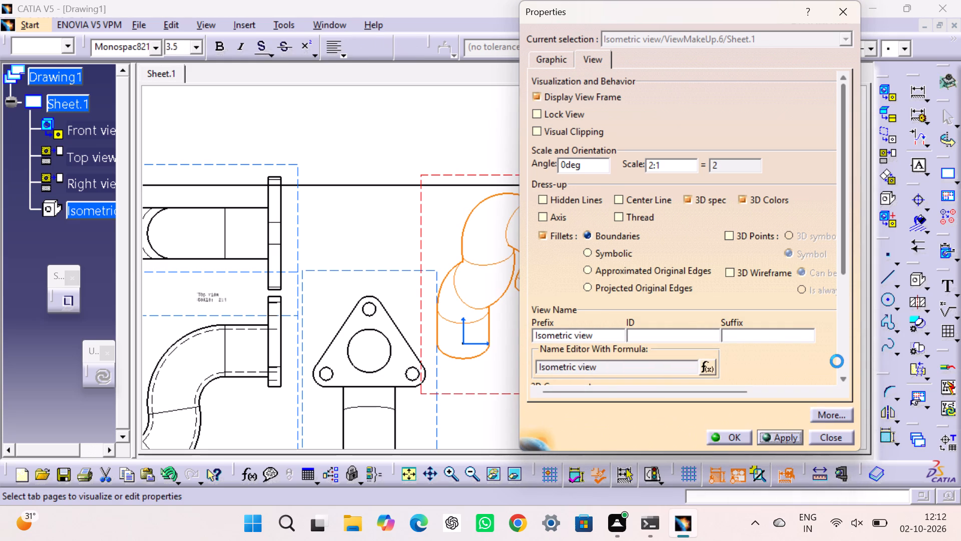
Set the isometric view's generation mode to Raster and open its generation mode options.
left_click_drag(841, 266, 842, 372)
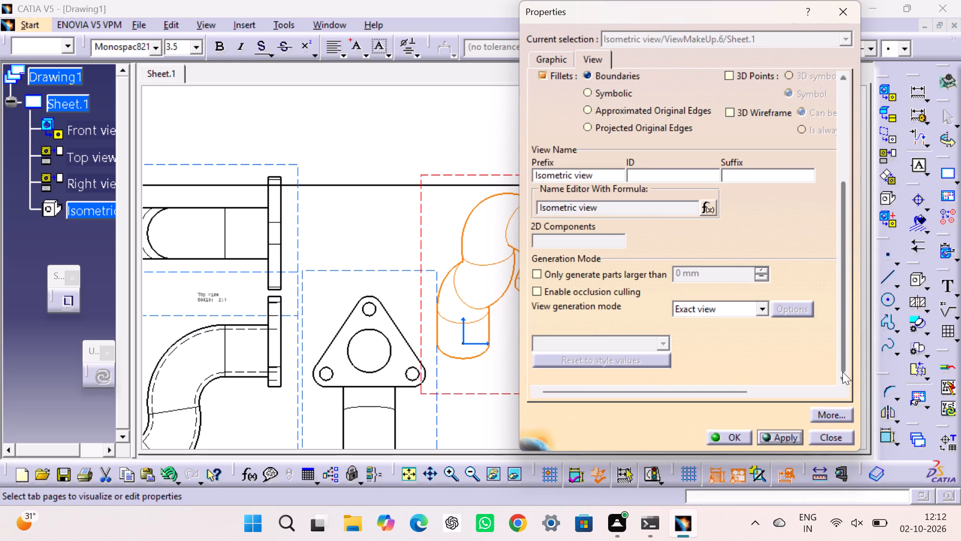
left_click_drag(842, 372, 835, 376)
left_click(761, 305)
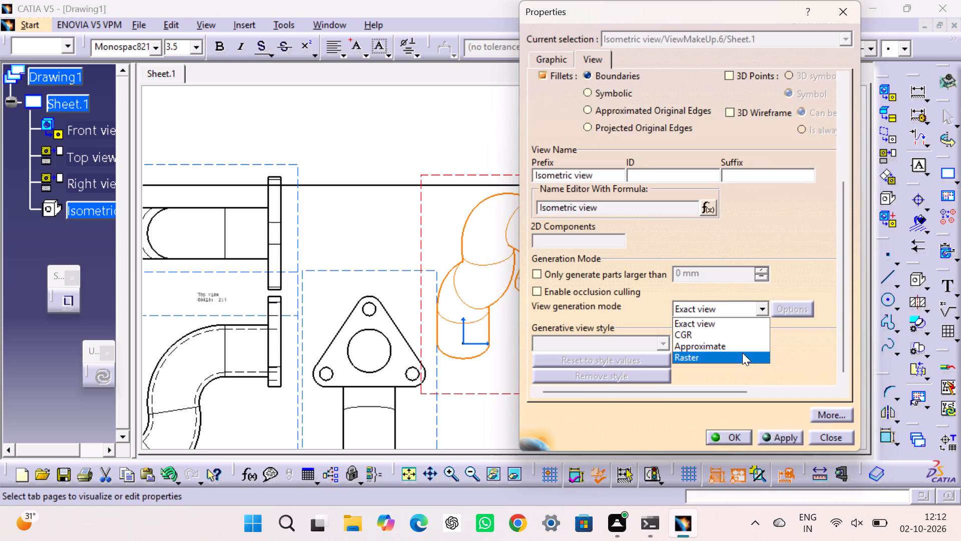
left_click(742, 353)
left_click(782, 305)
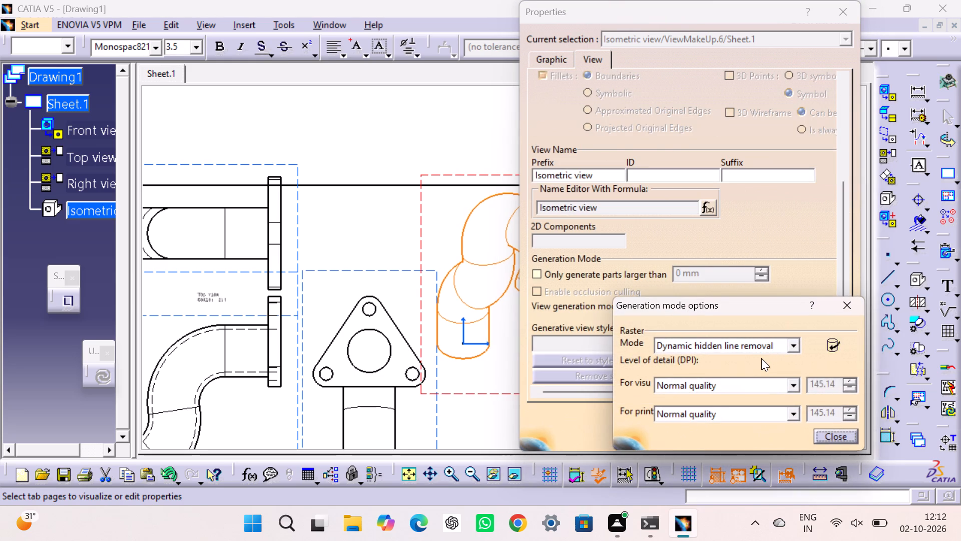
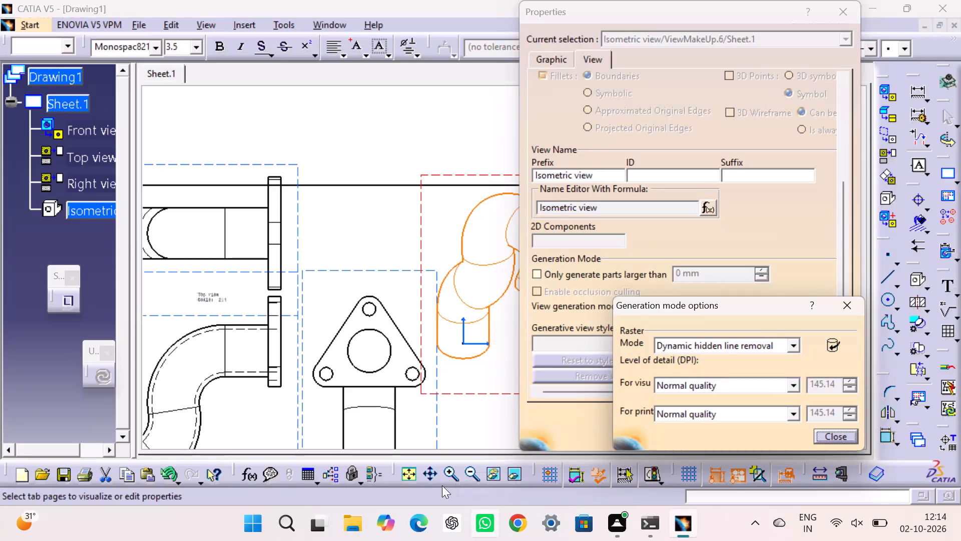
Set the isometric view's raster mode to Shading and apply the view properties.
left_click(793, 344)
left_click(741, 375)
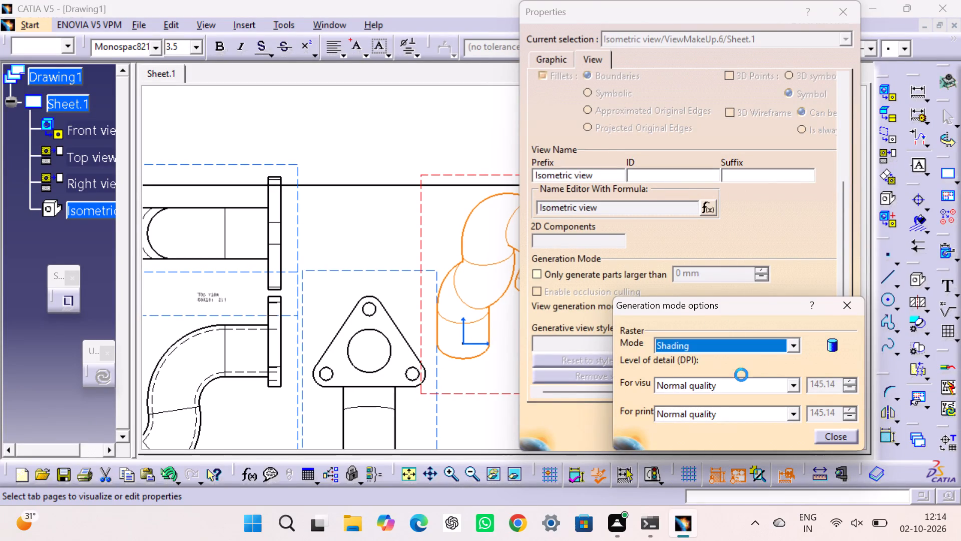
left_click(841, 434)
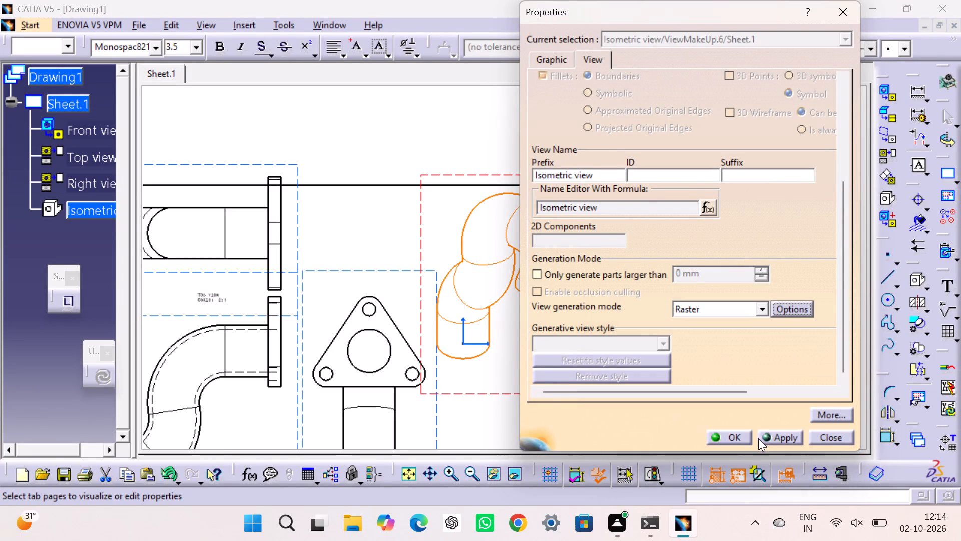
left_click(742, 437)
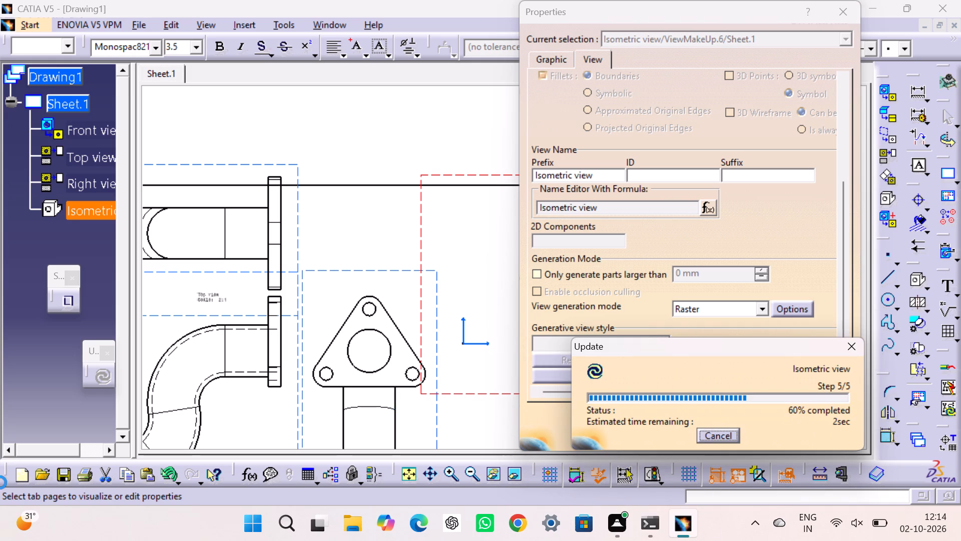
left_click(723, 241)
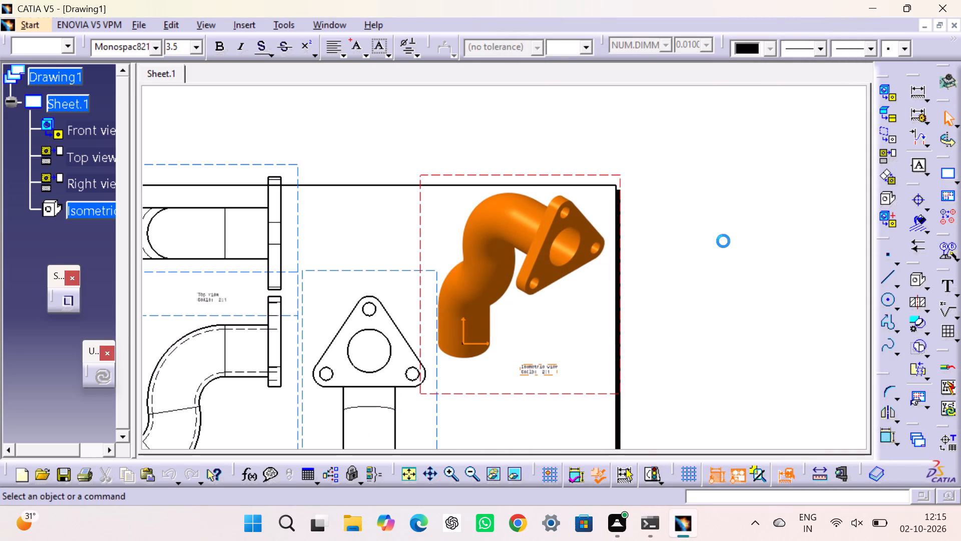
Make the front view the active view of the sheet.
middle_click_drag(690, 248, 758, 101)
middle_click_drag(761, 269, 798, 226)
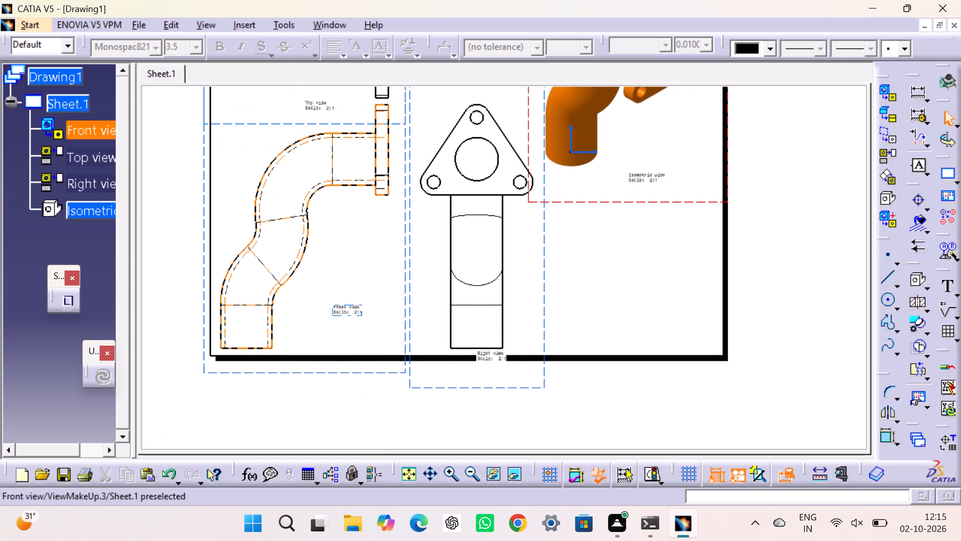
double_click(370, 371)
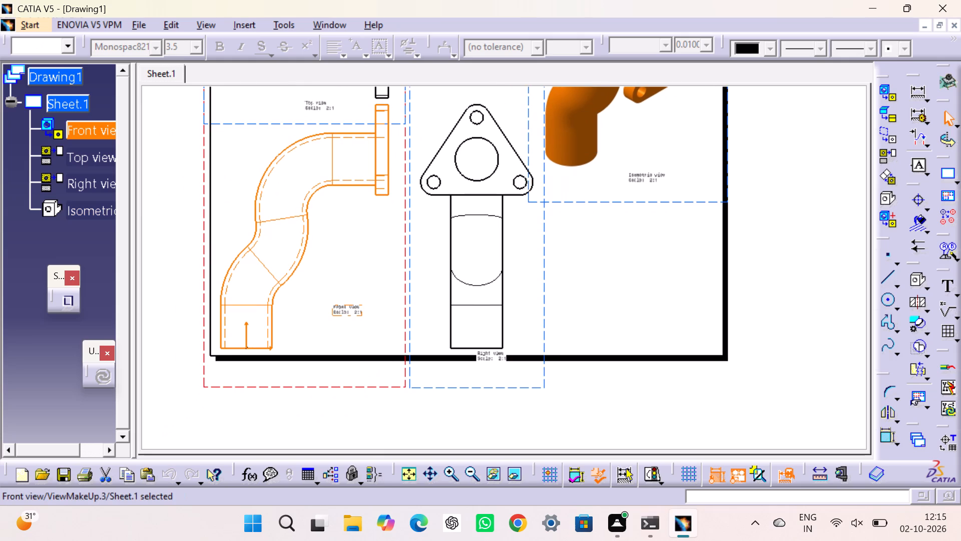
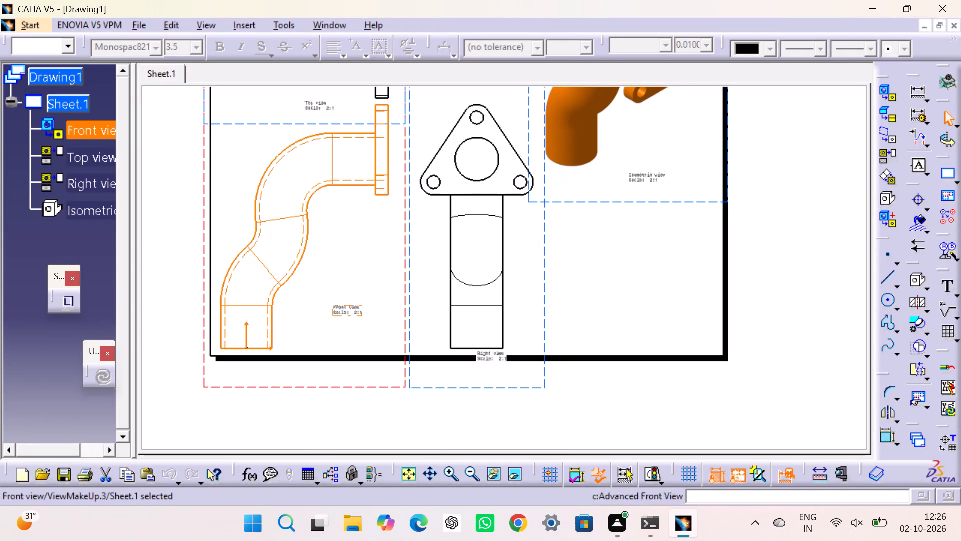
Dimension the outer diameter of the pipe's lower end in the front view, placing the dimension just below the pipe.
left_click(775, 235)
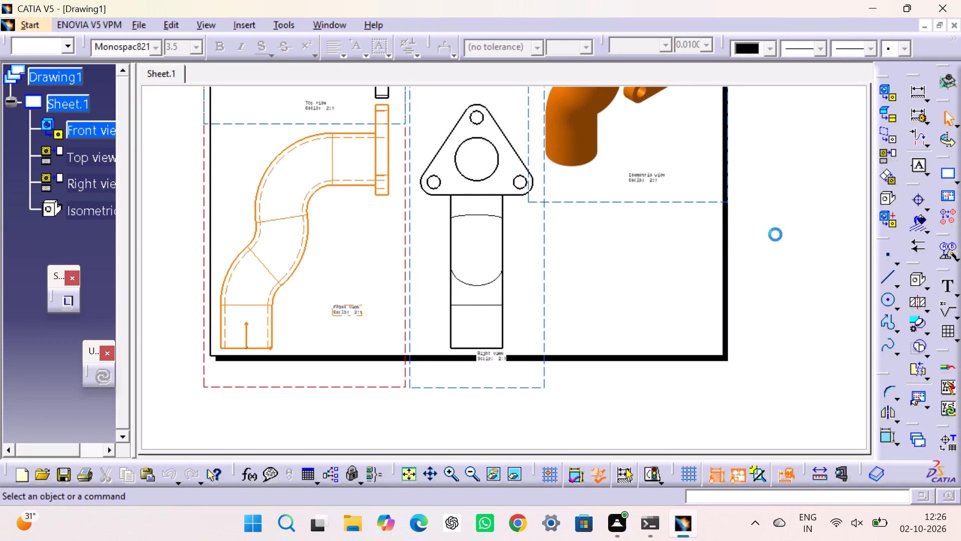
double_click(914, 89)
middle_click_drag(586, 292, 664, 140)
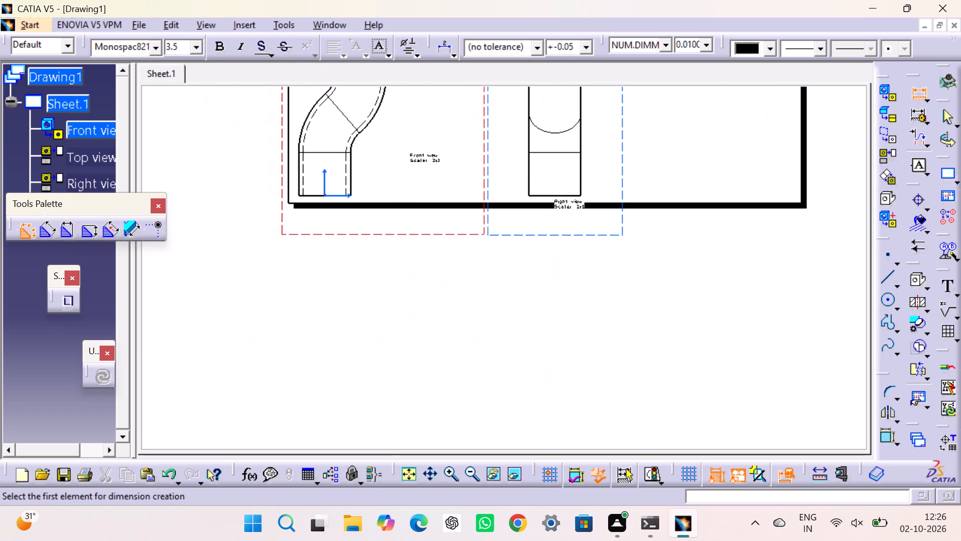
middle_click_drag(664, 140, 664, 141)
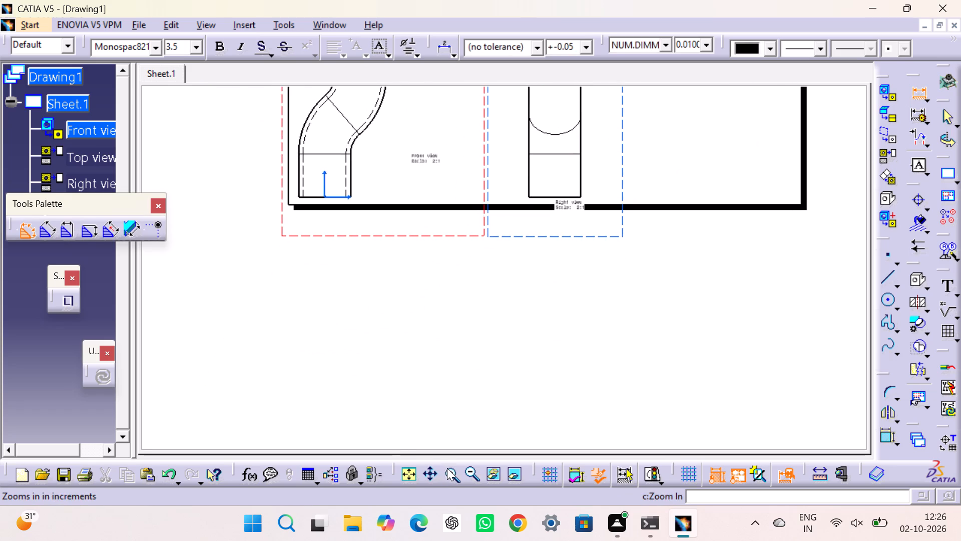
triple_click(447, 467)
middle_click_drag(371, 350, 621, 389)
middle_click_drag(384, 285, 524, 400)
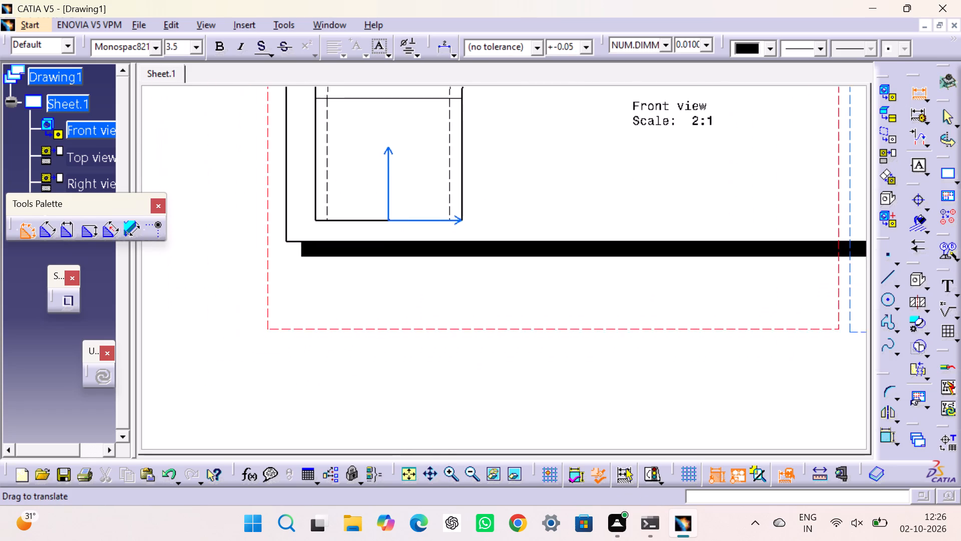
middle_click_drag(524, 400, 515, 451)
left_click(305, 195)
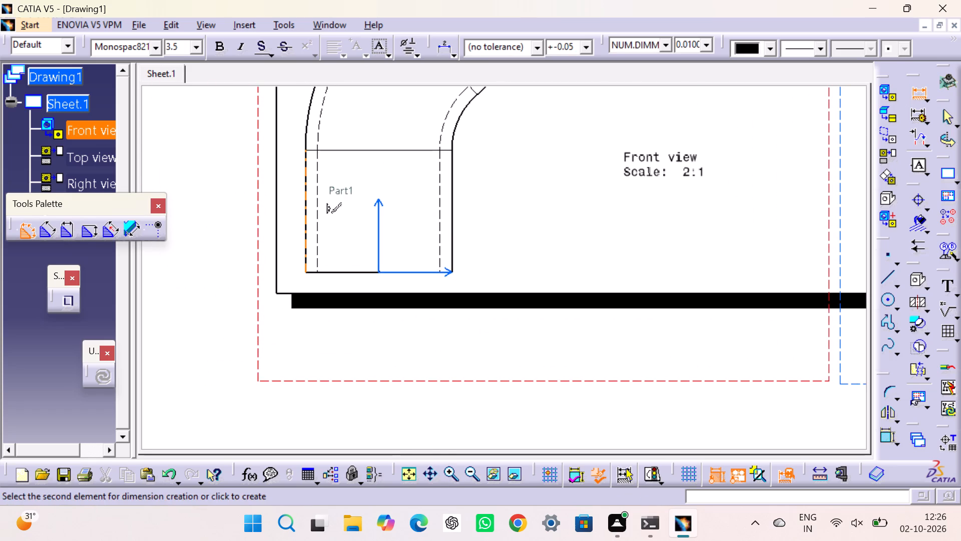
left_click(401, 285)
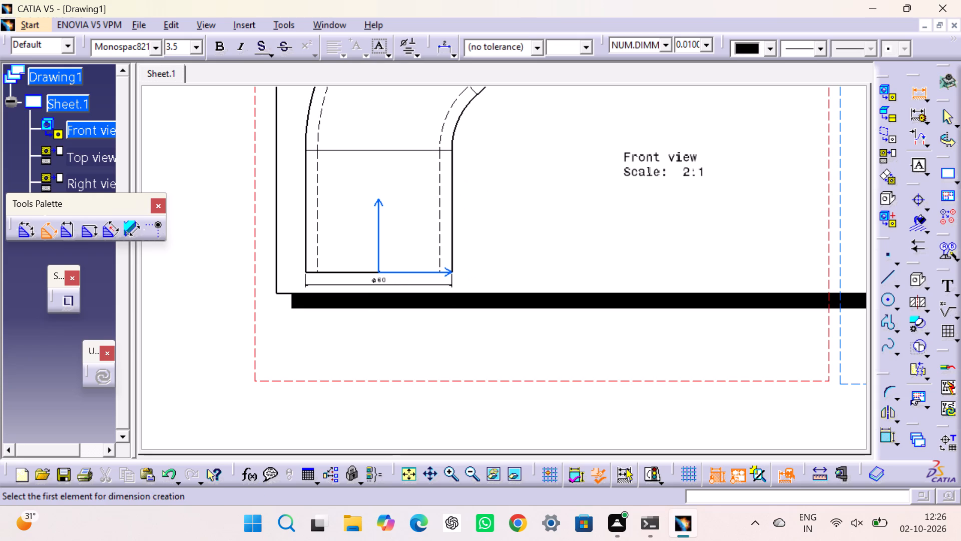
Dimension the outer diameter of the upper horizontal pipe section in the front view, placing the dimension beyond the flange face.
middle_click_drag(486, 185, 464, 267)
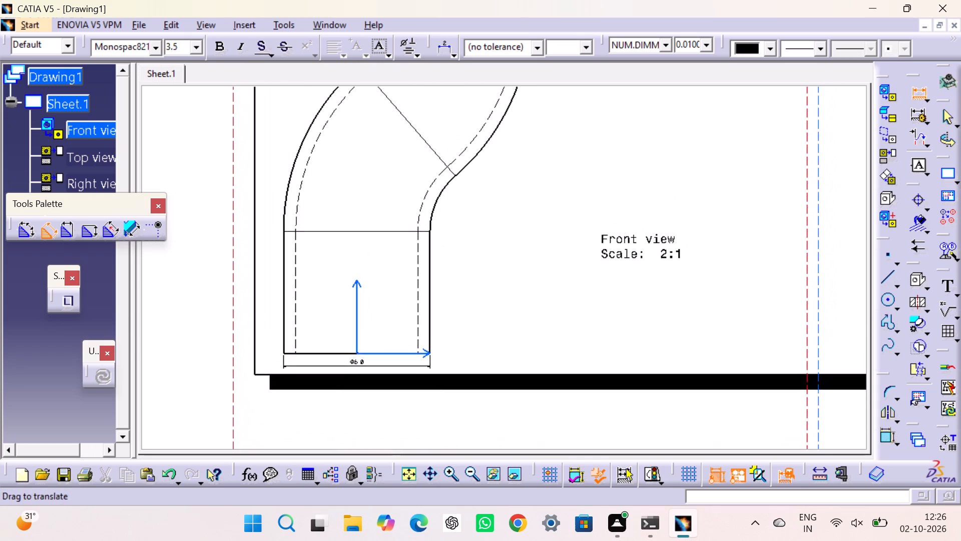
middle_click_drag(464, 267, 407, 352)
middle_click_drag(459, 272, 434, 418)
middle_click_drag(439, 342, 442, 199)
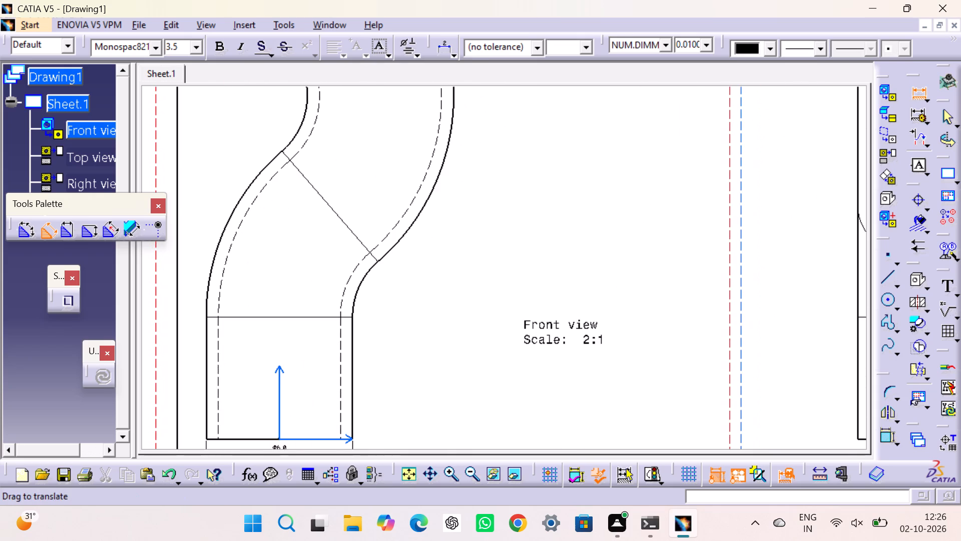
middle_click_drag(442, 199, 442, 198)
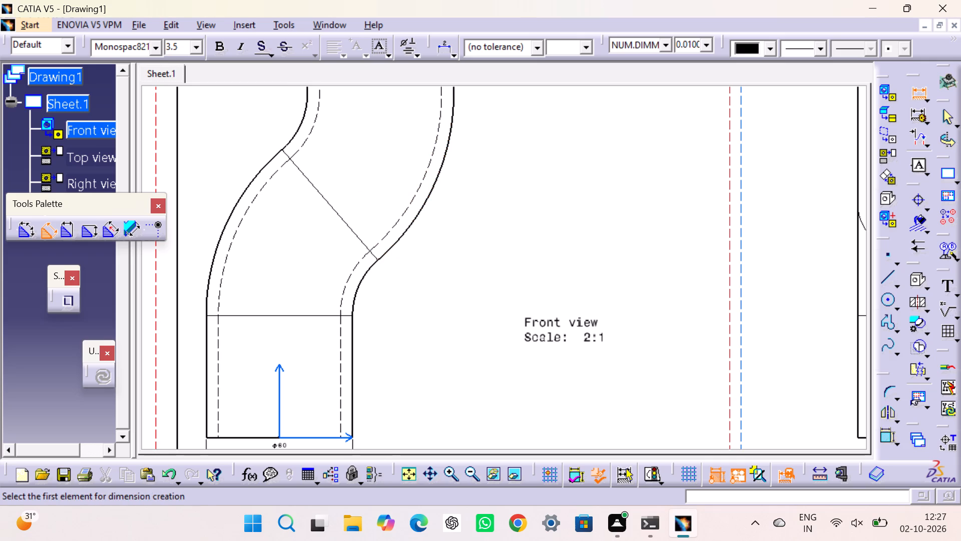
middle_click_drag(479, 208, 441, 377)
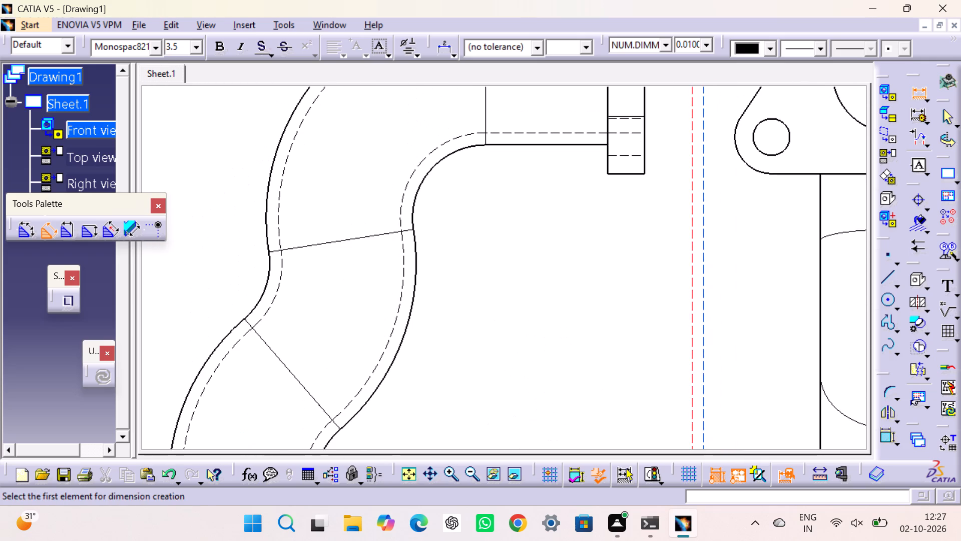
middle_click_drag(469, 256, 392, 364)
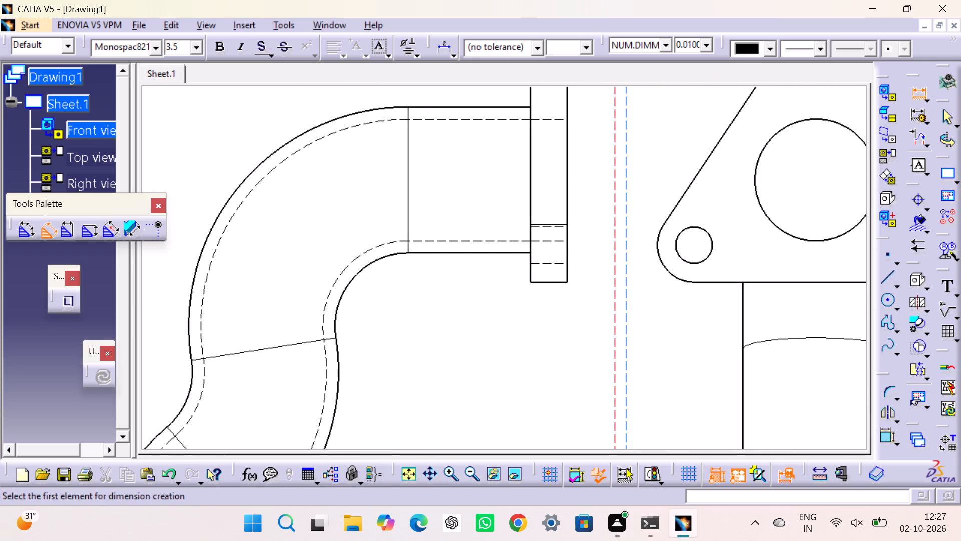
left_click(454, 251)
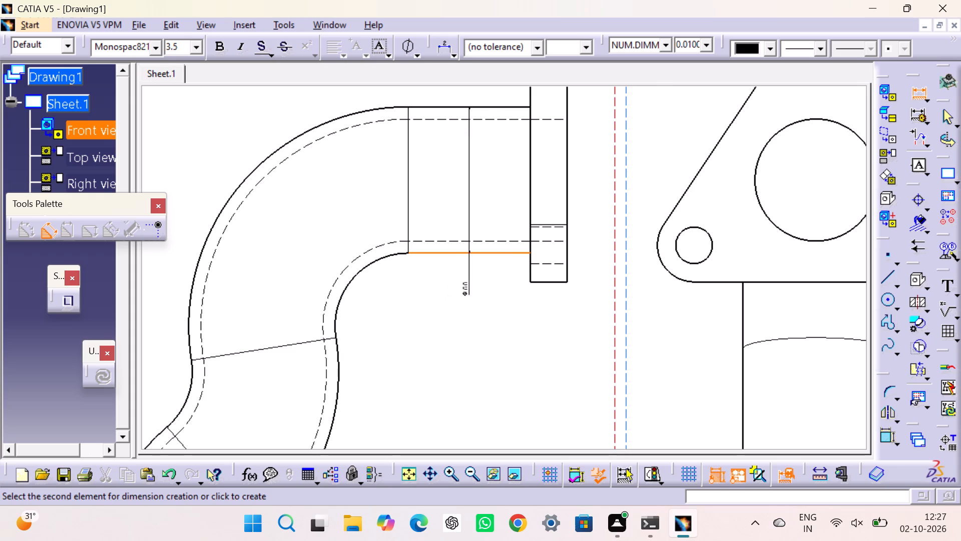
left_click(590, 208)
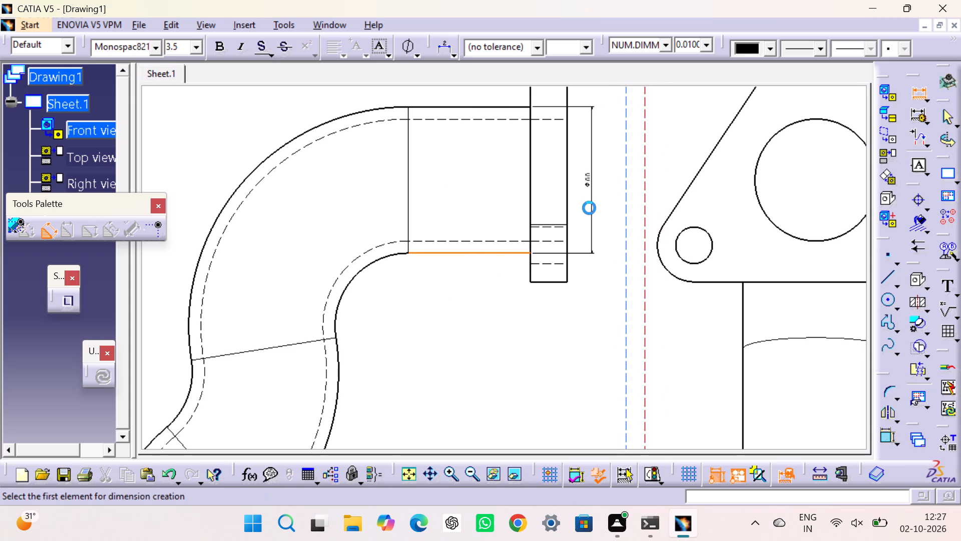
Dimension the horizontal length from the bend's end line to the flange's back face, placing it below the pipe.
left_click(409, 130)
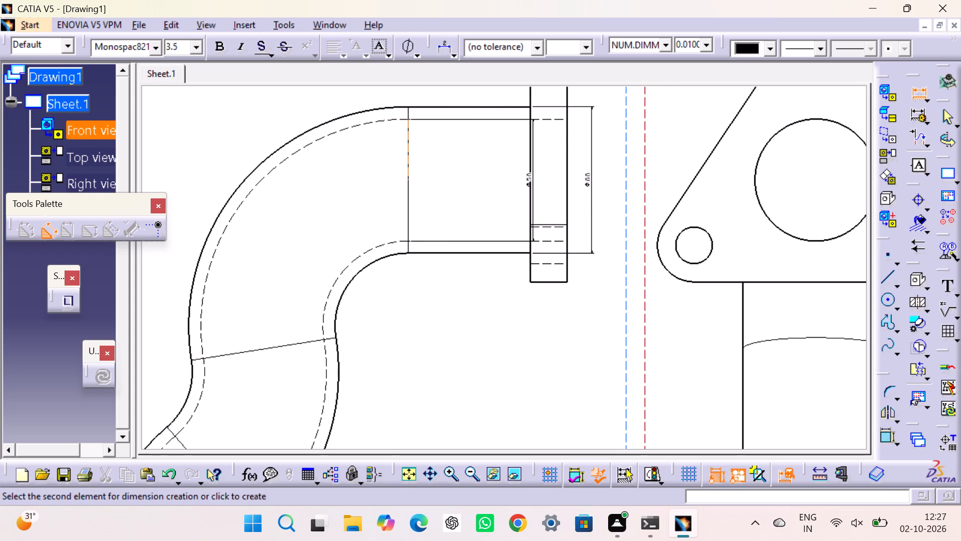
left_click_drag(531, 133, 530, 147)
left_click(489, 284)
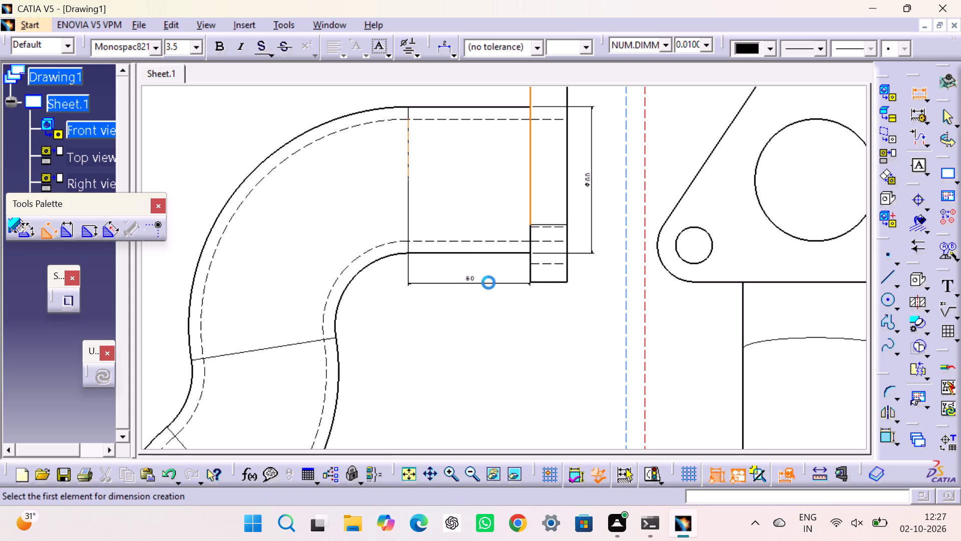
Dimension the flange's thickness along its lower edge in the front view and finish dimensioning.
left_click(551, 282)
left_click(549, 300)
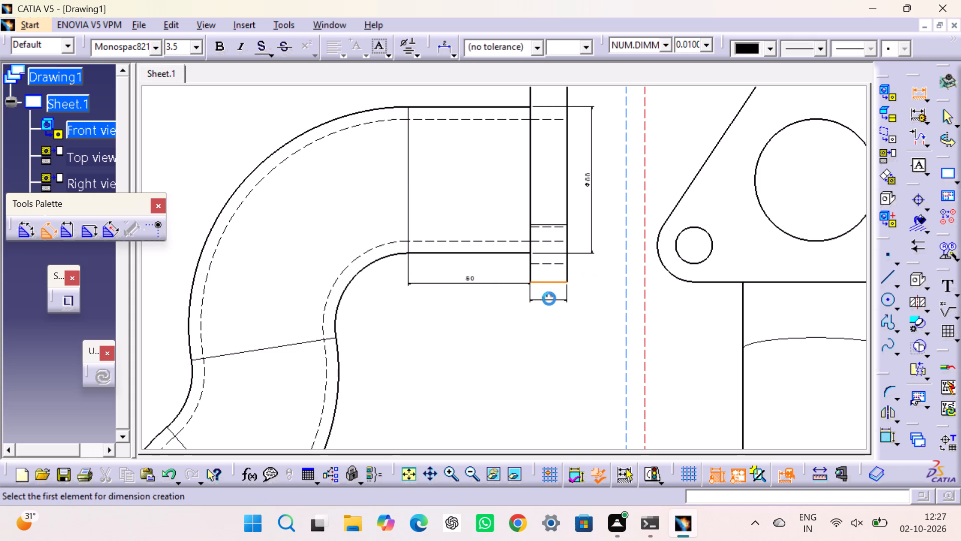
middle_click_drag(524, 222, 537, 368)
middle_click_drag(509, 282, 511, 393)
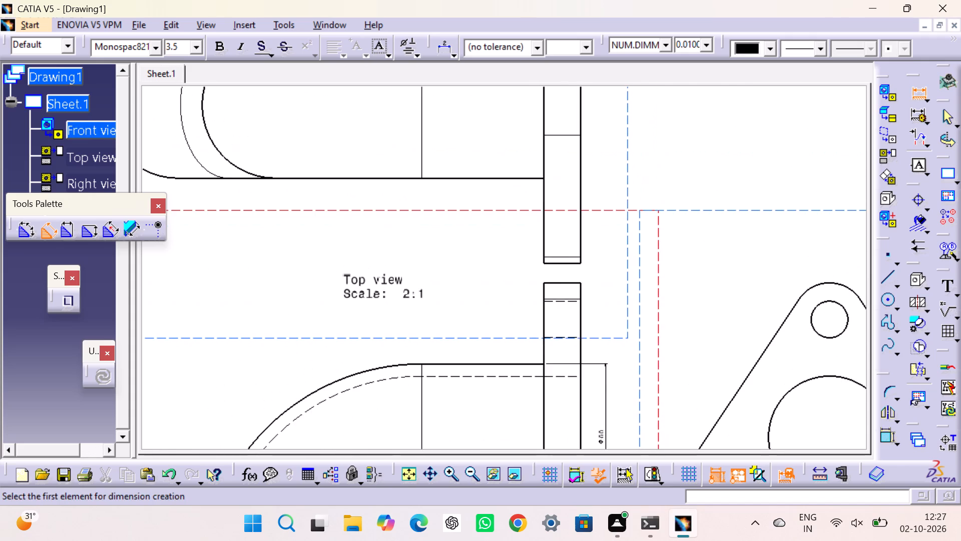
middle_click_drag(491, 257, 449, 153)
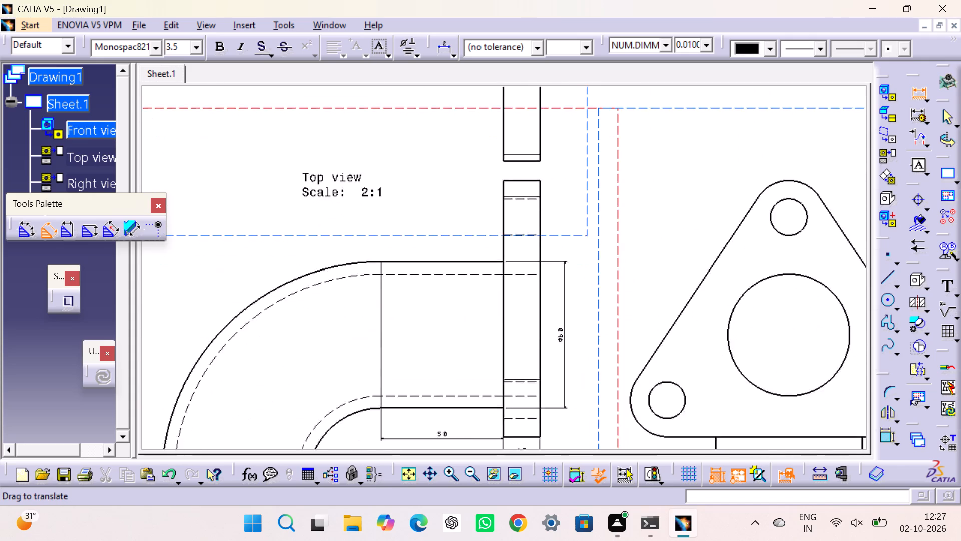
middle_click_drag(449, 153, 456, 272)
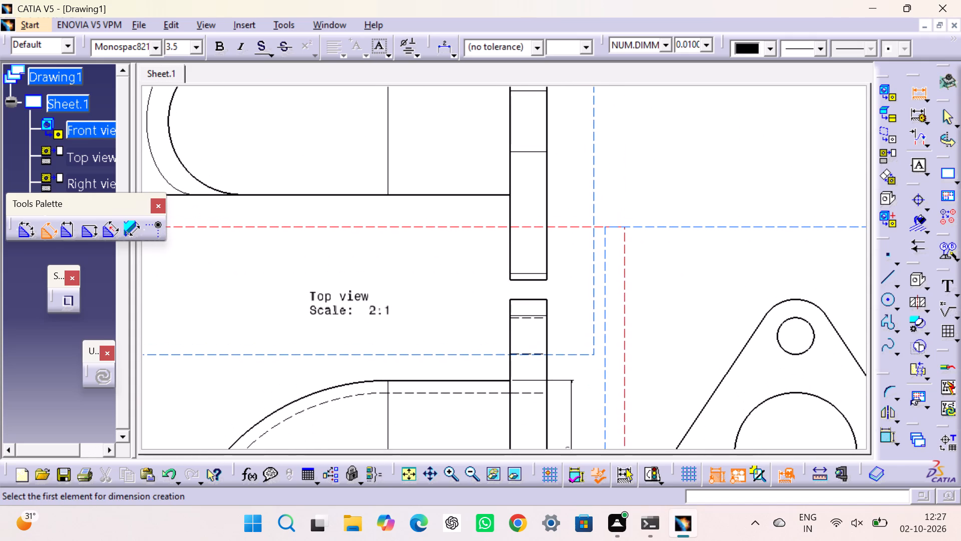
middle_click_drag(552, 263, 463, 23)
middle_click_drag(482, 198, 699, 91)
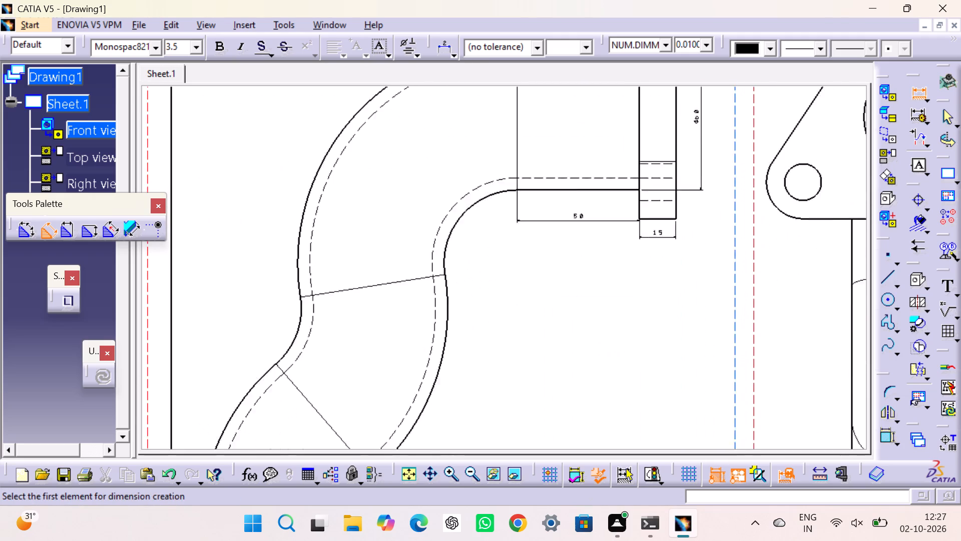
middle_click_drag(699, 91, 699, 56)
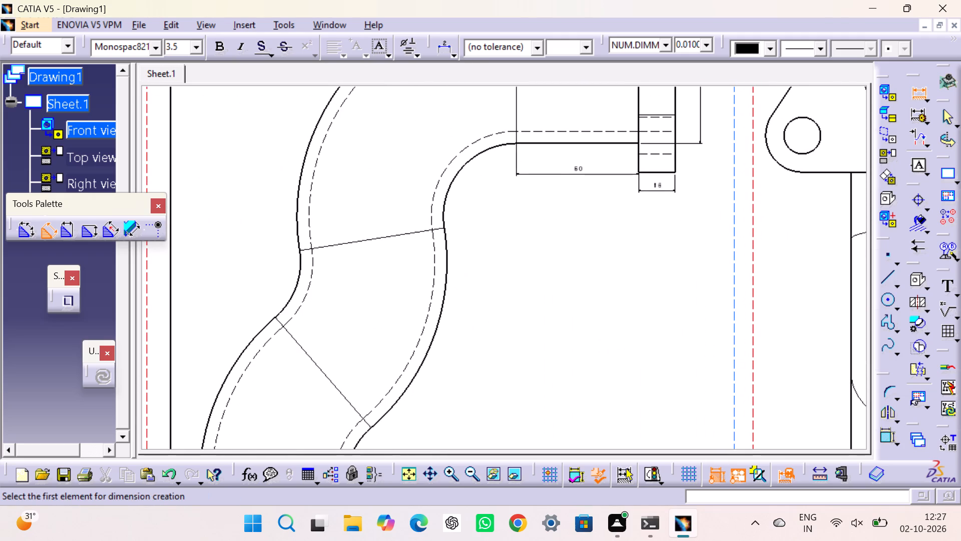
key("Escape")
key("Escape")
key("Escape")
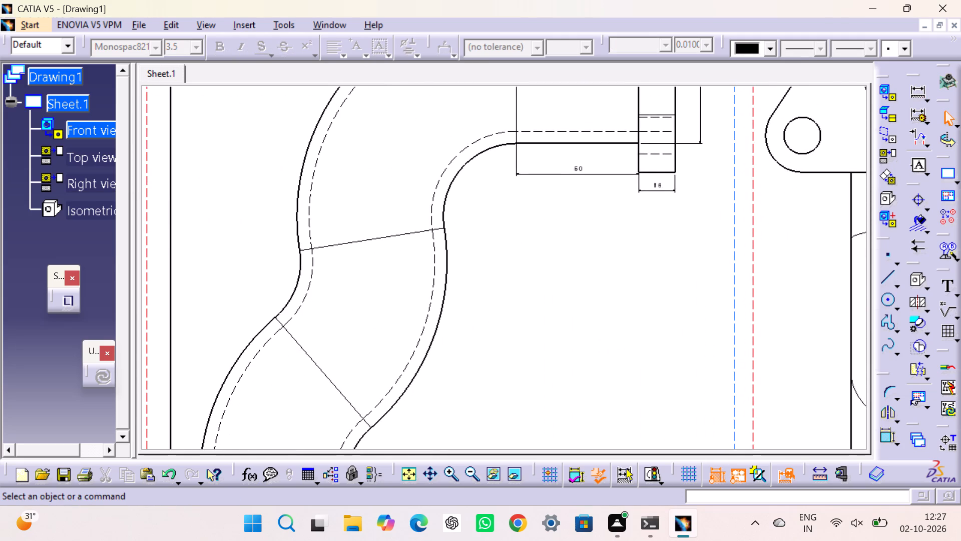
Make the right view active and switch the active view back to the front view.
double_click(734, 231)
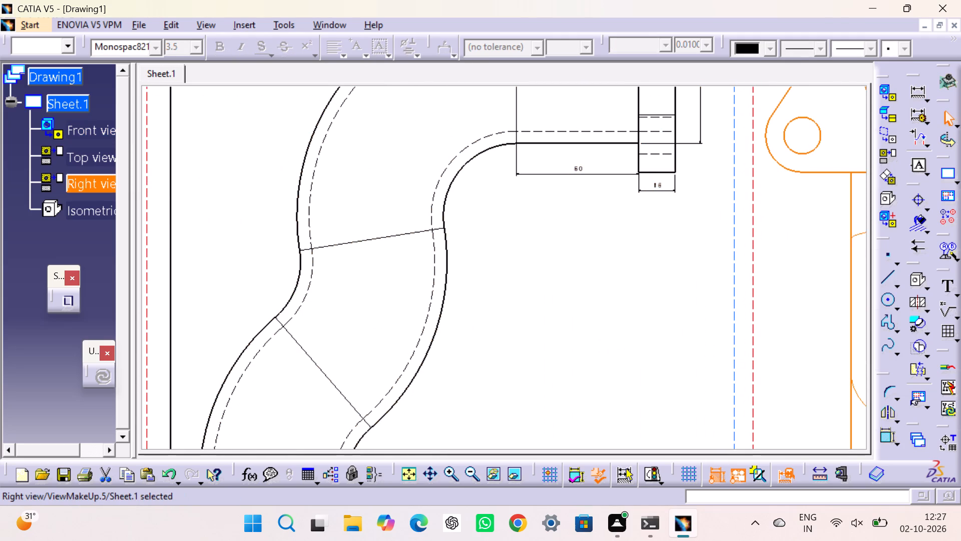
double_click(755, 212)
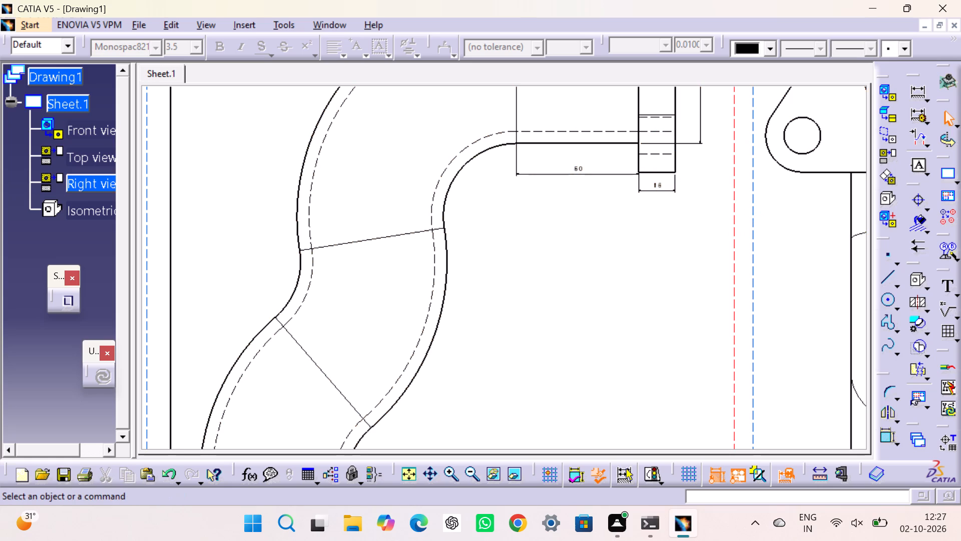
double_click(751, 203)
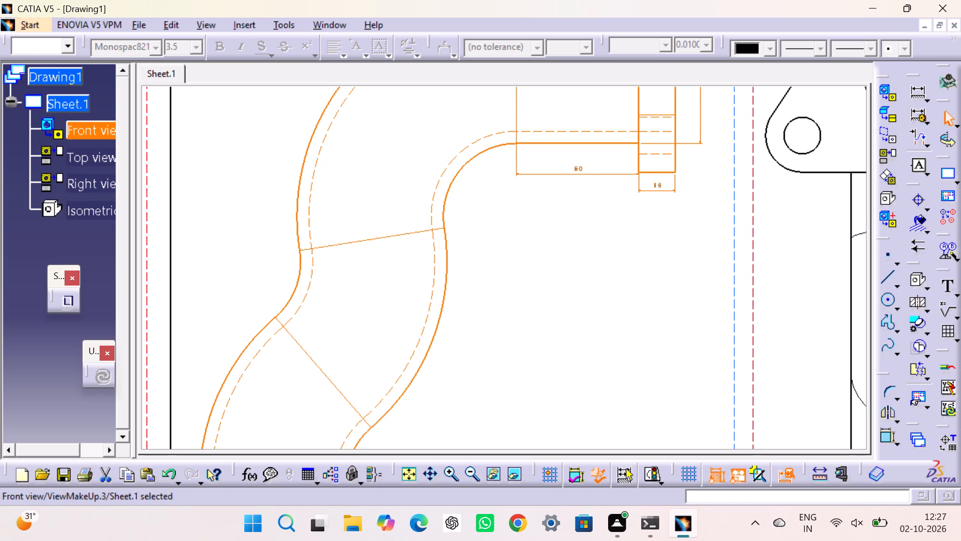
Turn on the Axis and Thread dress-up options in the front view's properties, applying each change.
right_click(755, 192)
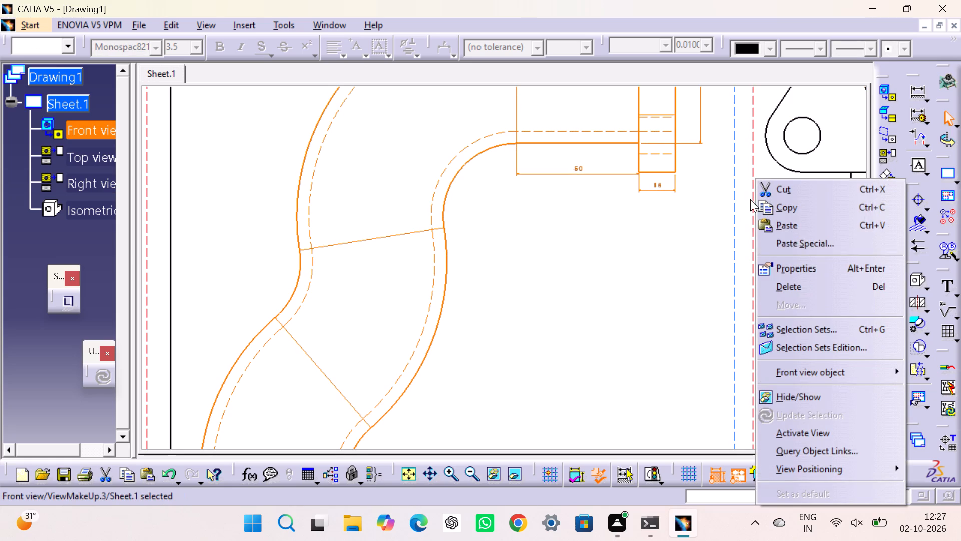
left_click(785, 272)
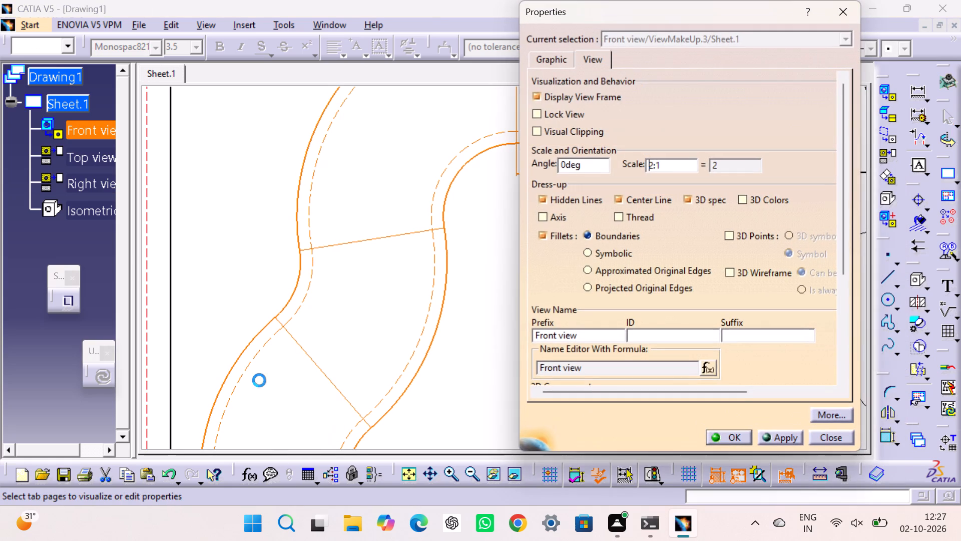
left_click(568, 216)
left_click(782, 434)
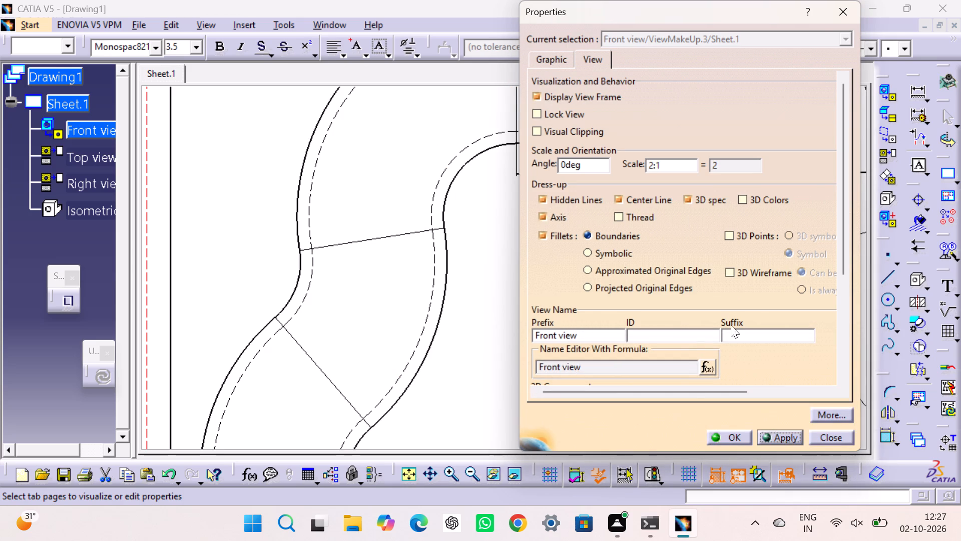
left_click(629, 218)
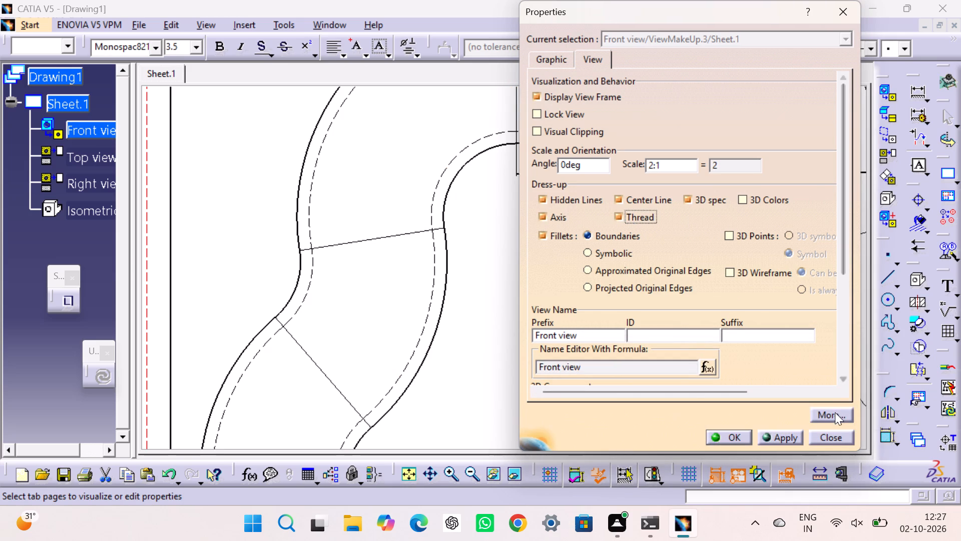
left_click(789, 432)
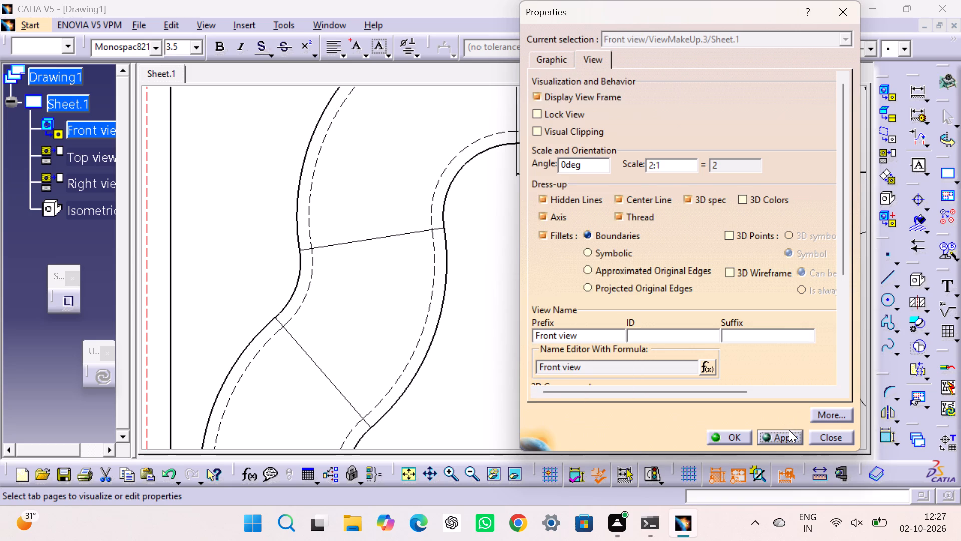
Turn off the Thread, Center Line and Axis dress-up options for the front view and apply the changes.
left_click(621, 212)
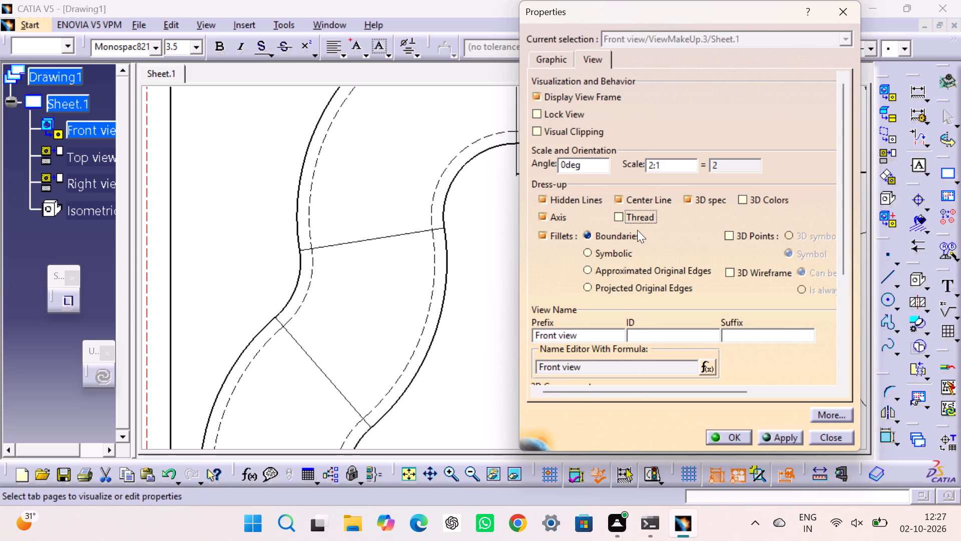
left_click(636, 198)
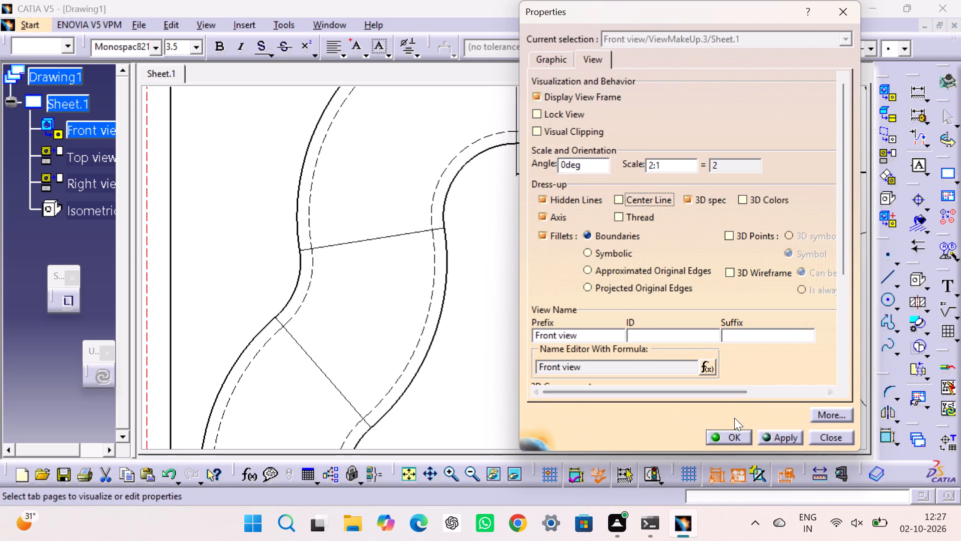
left_click(765, 435)
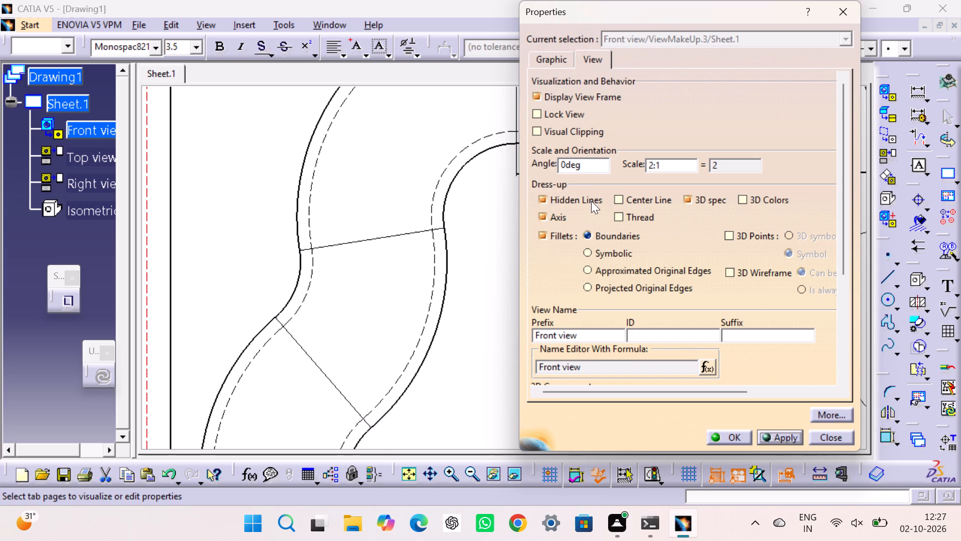
left_click(551, 214)
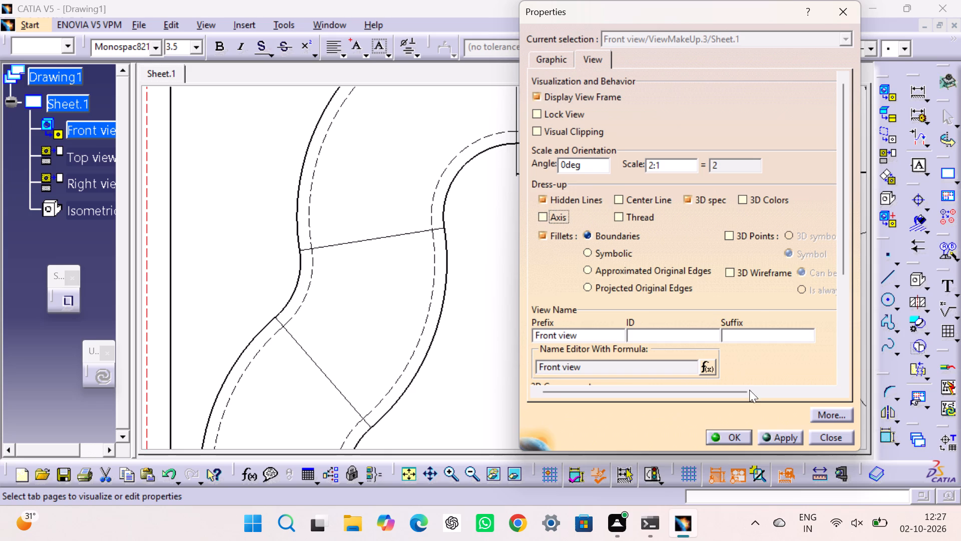
left_click(781, 433)
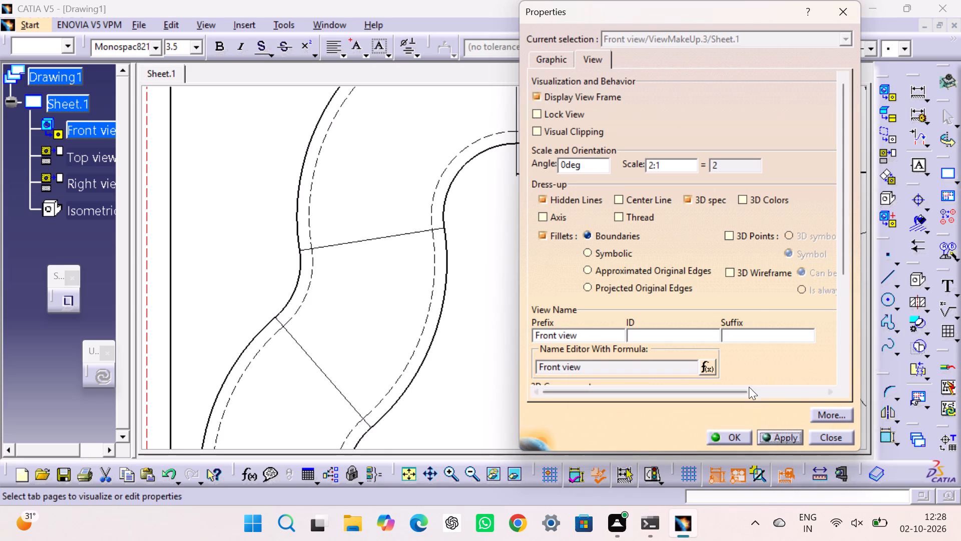
Close the front view's properties and dimension the pipe bore between its two hidden lines at the flange end.
left_click(738, 434)
middle_click_drag(608, 355, 608, 350)
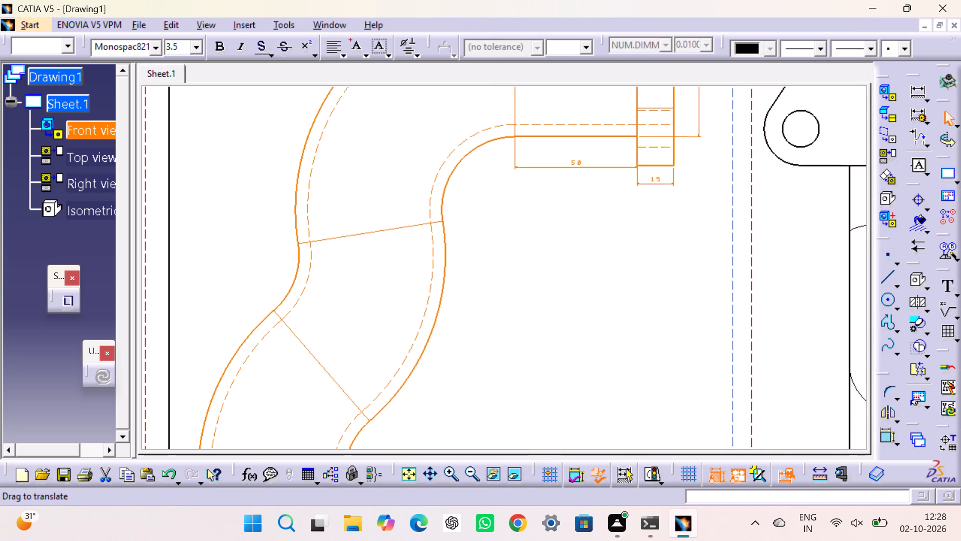
middle_click_drag(608, 350, 566, 390)
middle_click_drag(565, 274, 460, 428)
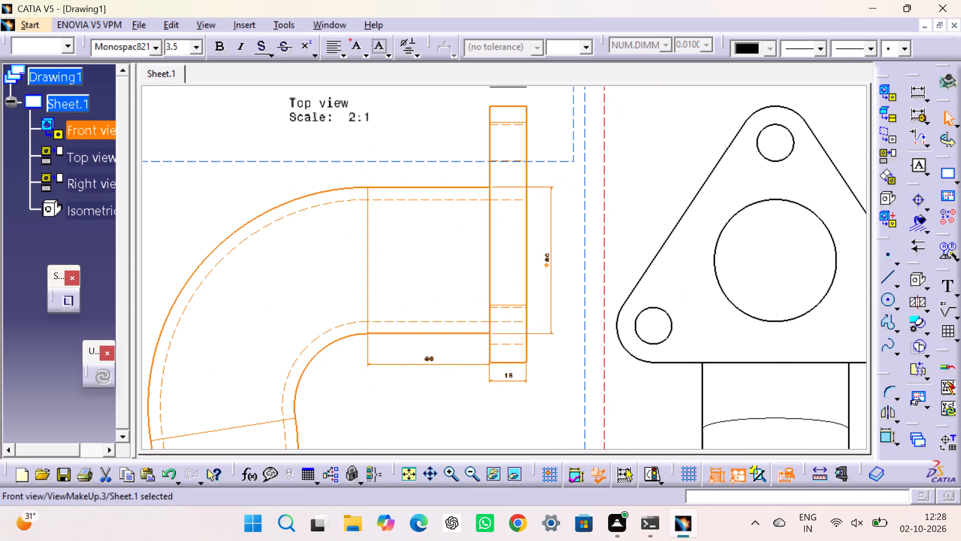
left_click(909, 95)
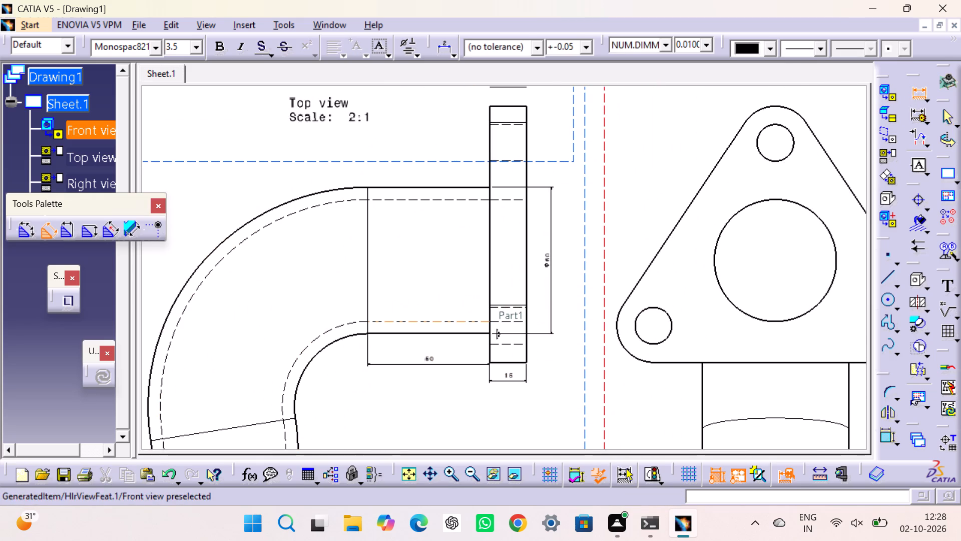
left_click(474, 322)
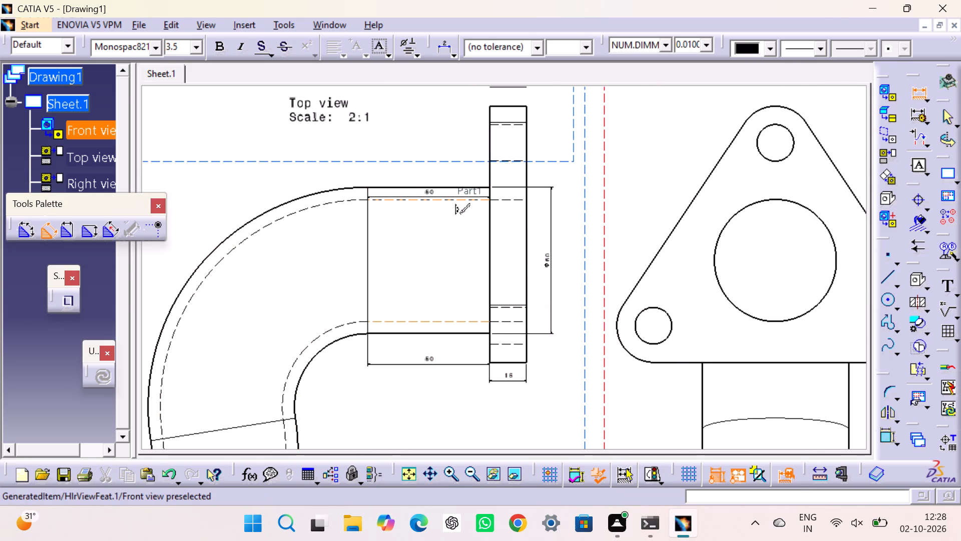
left_click(433, 197)
left_click(569, 249)
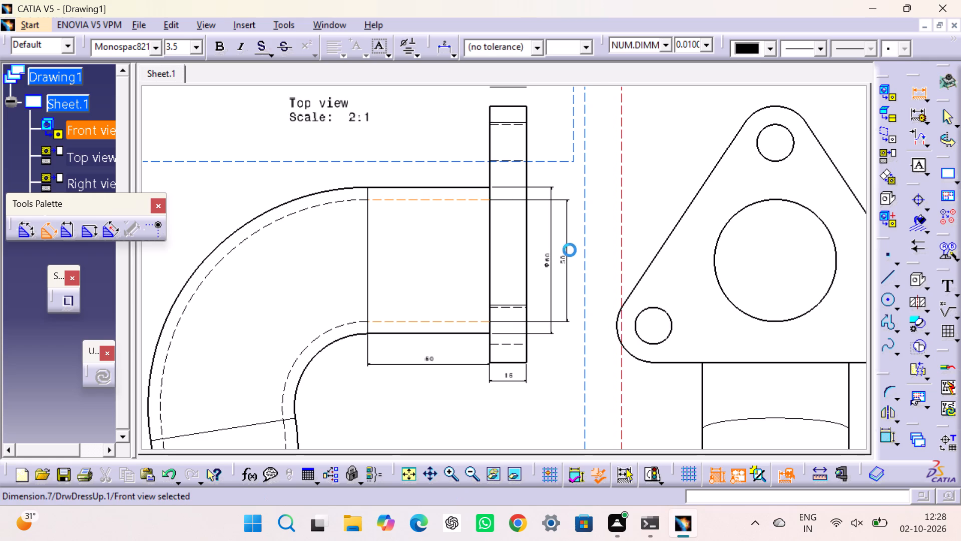
Look over the front view's pipe between its lower end and the flange to check the dimensions already placed.
middle_click_drag(559, 301, 644, 22)
middle_click_drag(576, 256, 695, 37)
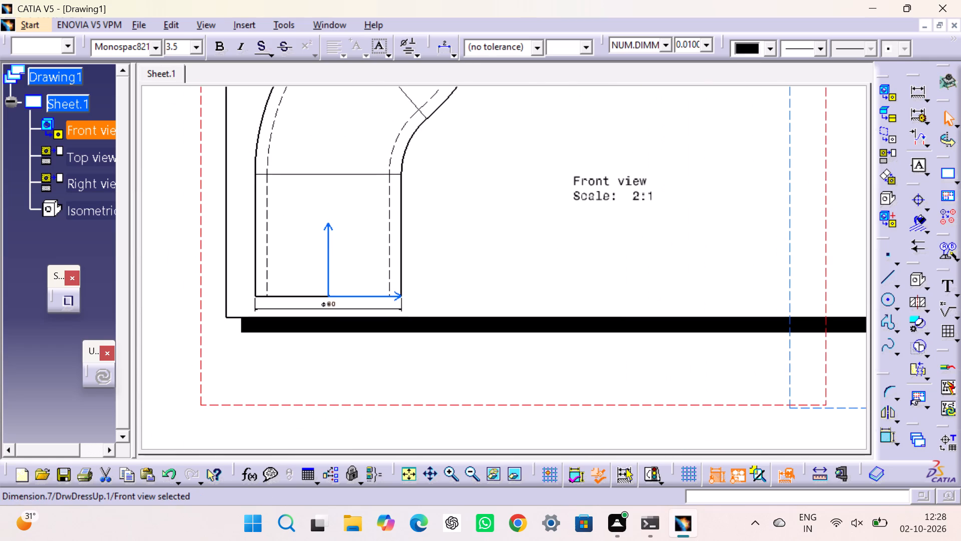
middle_click_drag(326, 213, 309, 344)
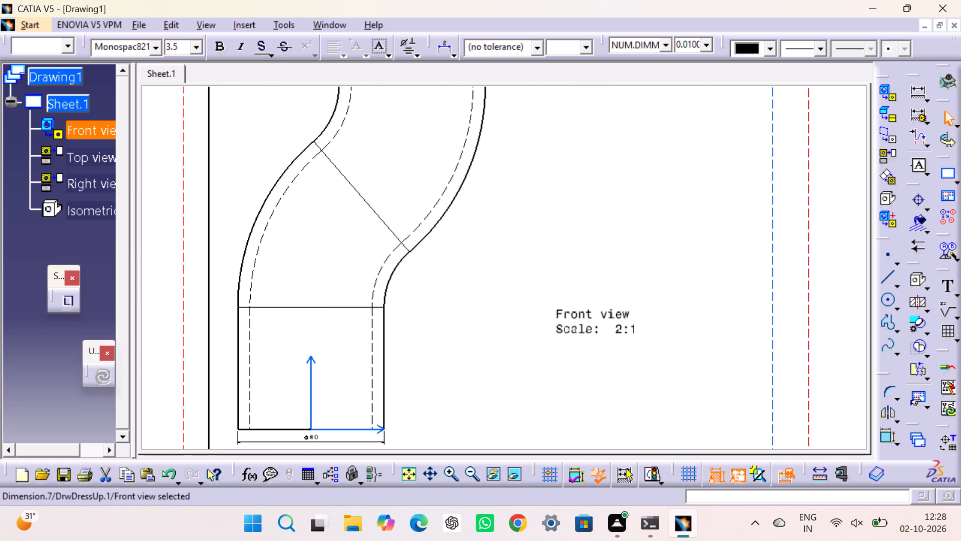
middle_click_drag(345, 242, 326, 336)
middle_click_drag(355, 268, 336, 340)
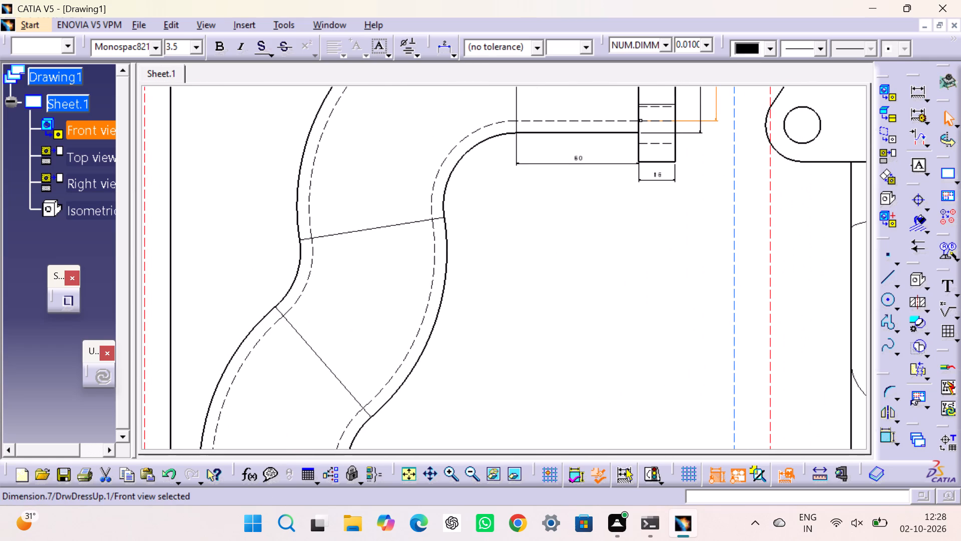
middle_click_drag(366, 149, 334, 317)
middle_click_drag(385, 279, 350, 367)
middle_click_drag(374, 215, 370, 347)
middle_click_drag(383, 270, 415, 373)
scroll(401, 317, "down", 1)
Set the text size of the front view's five dimensions, at the flange end and the pipe's lower end, to 7 mm.
middle_click_drag(425, 289, 260, 16)
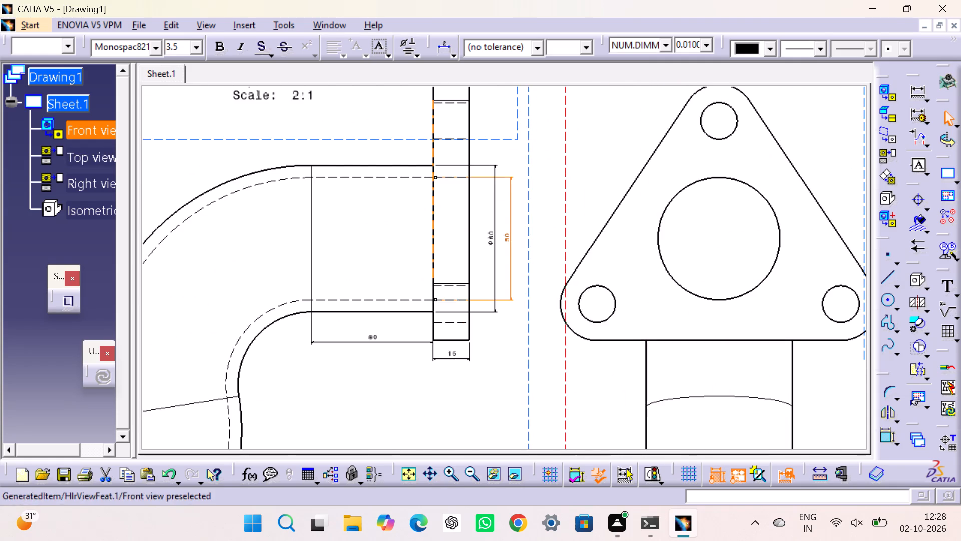
middle_click_drag(426, 230, 368, 191)
left_click(451, 205)
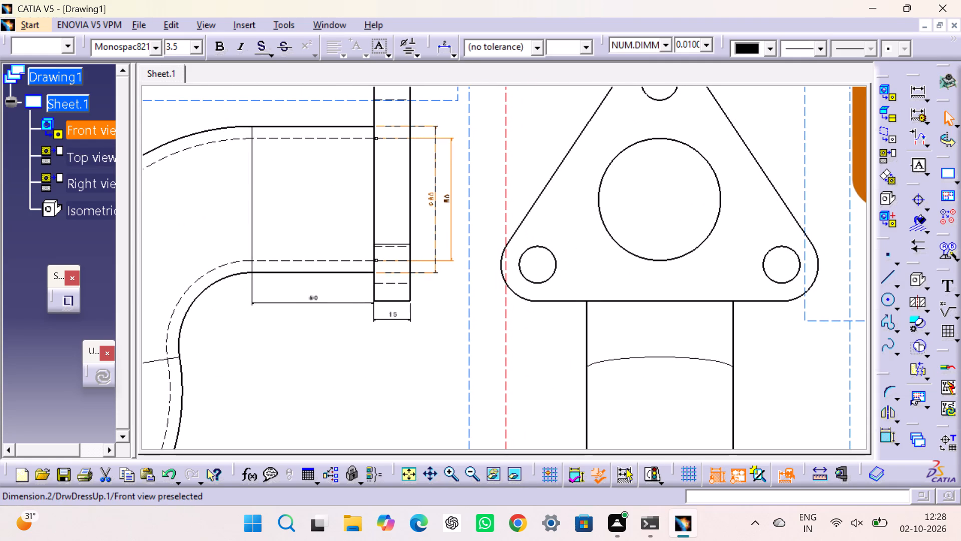
left_click(436, 192, "ctrl")
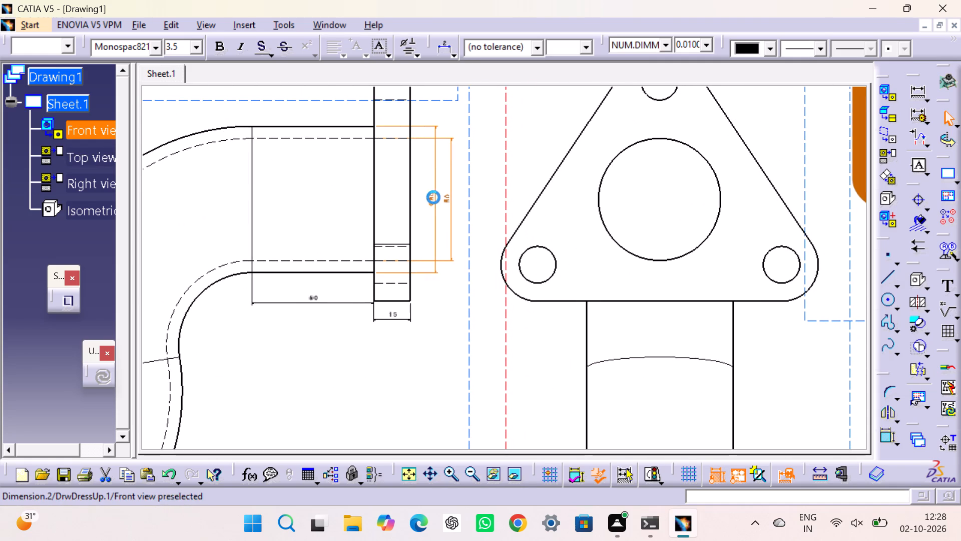
left_click(398, 317, "ctrl")
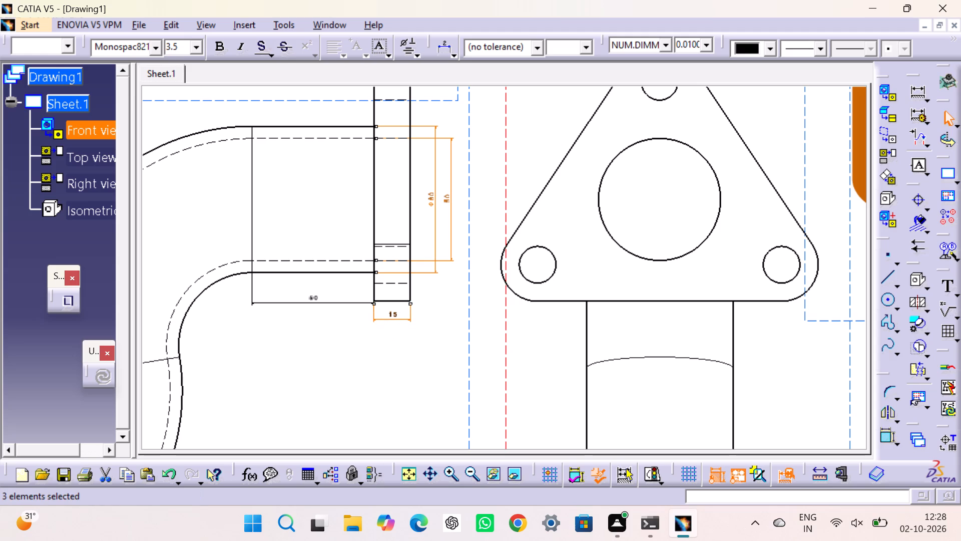
left_click(324, 303, "ctrl")
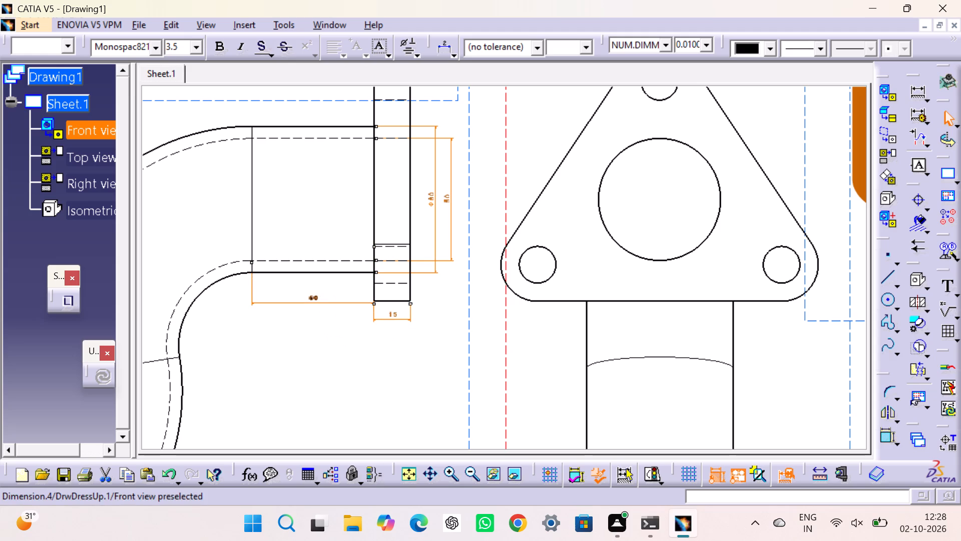
middle_click_drag(338, 343, 383, 317, "ctrl")
middle_click_drag(356, 372, 356, 371)
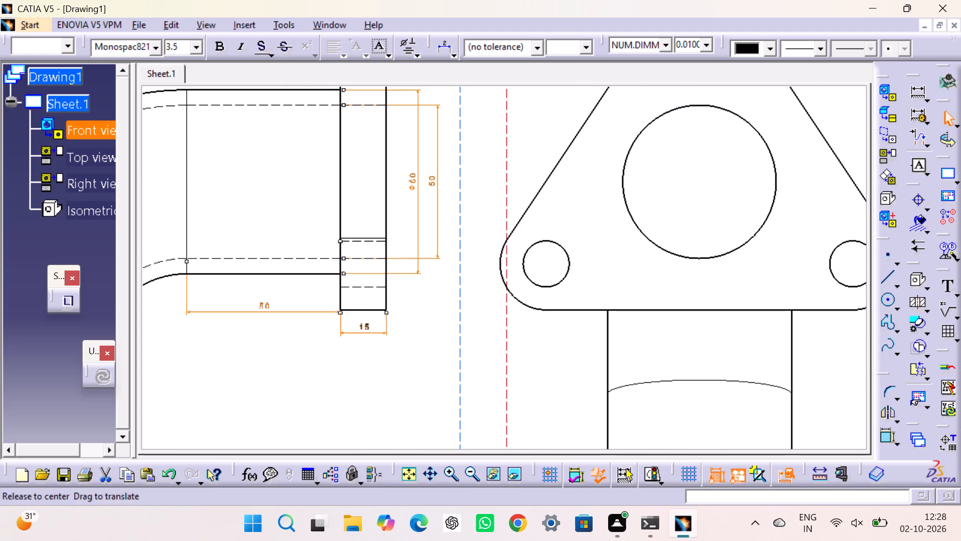
middle_click_drag(356, 371, 538, 78)
middle_click_drag(333, 368, 505, 114)
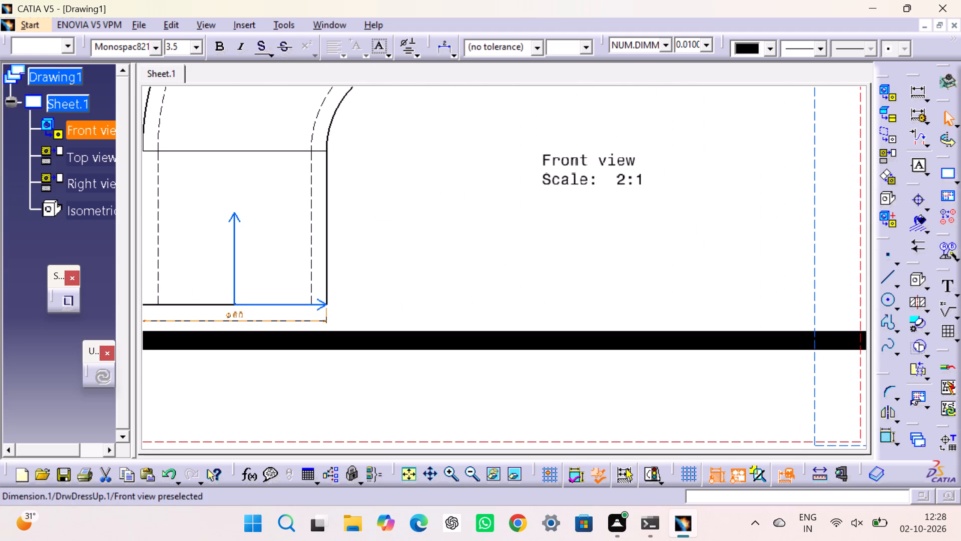
left_click(275, 322, "ctrl")
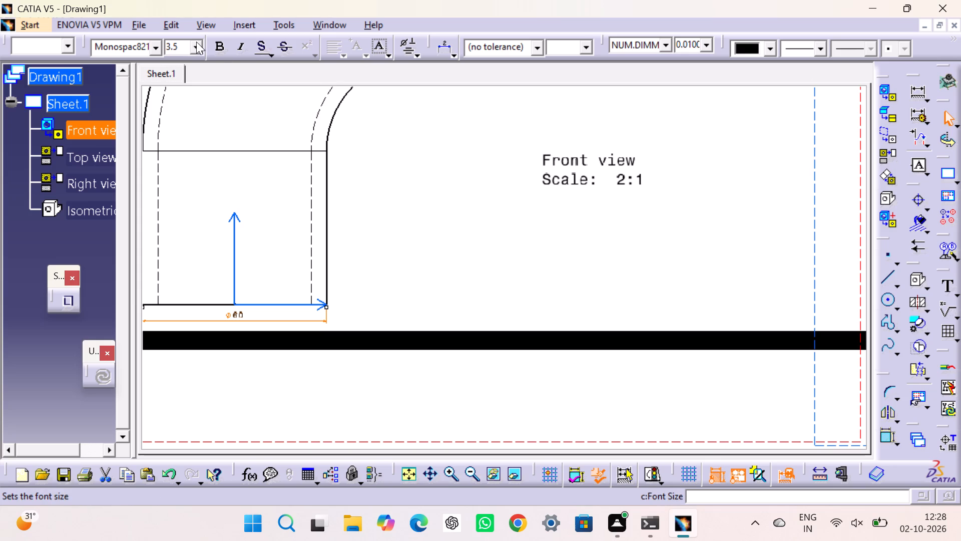
left_click(196, 43)
left_click(206, 93)
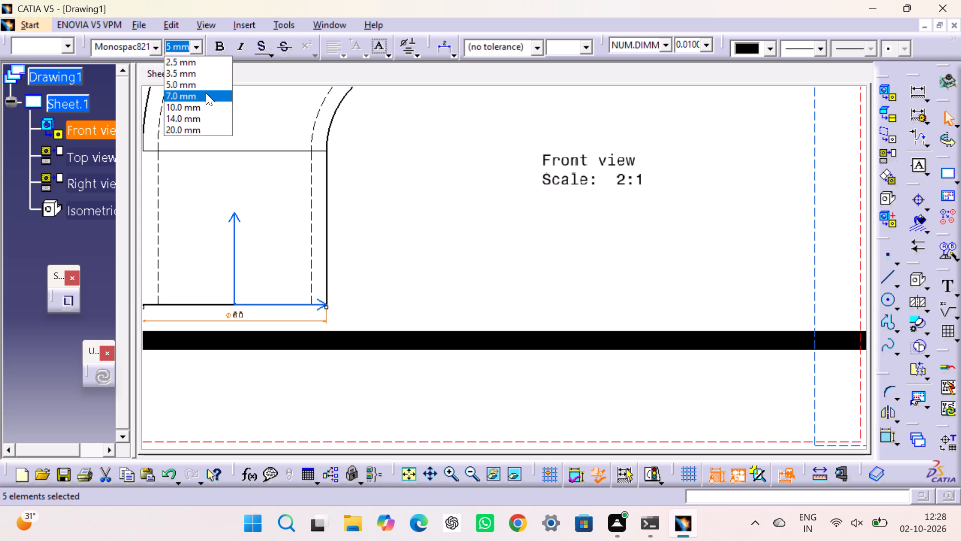
left_click(392, 217)
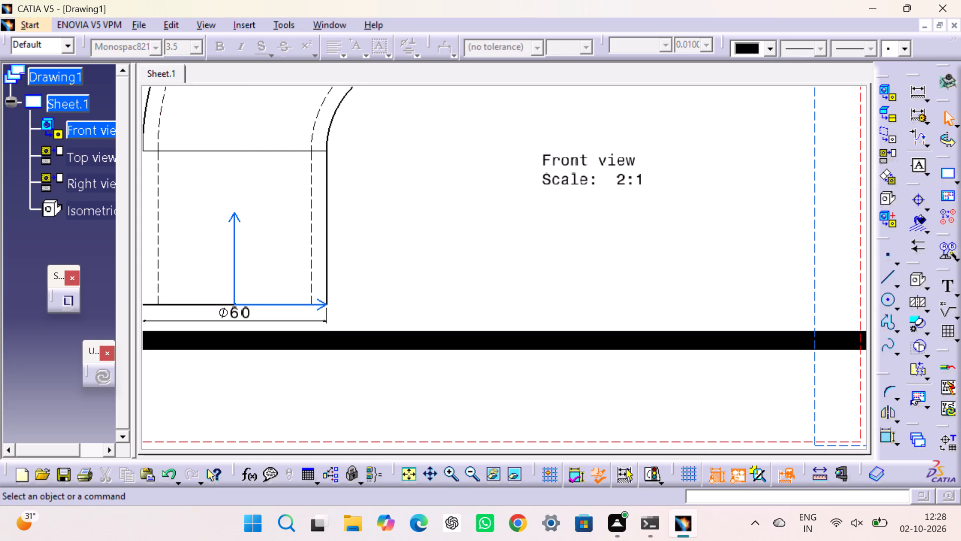
Dimension the length of the straight pipe section at the bottom of the front view.
left_click(912, 93)
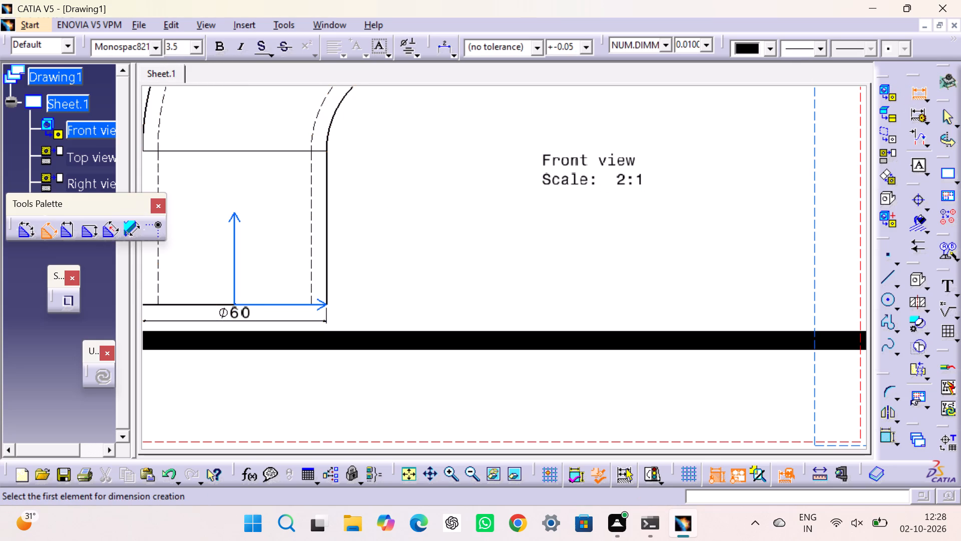
left_click(325, 222)
left_click(365, 225)
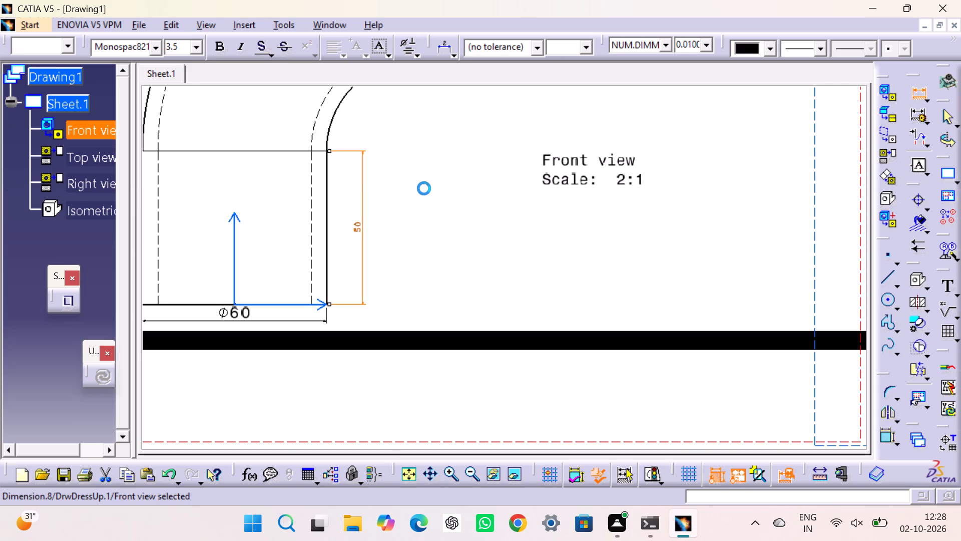
Add radius dimensions to the large middle arc, the lower bend and the upper bend on the front view pipe's right-hand outline.
middle_click_drag(424, 188, 354, 338)
middle_click_drag(379, 226, 440, 302)
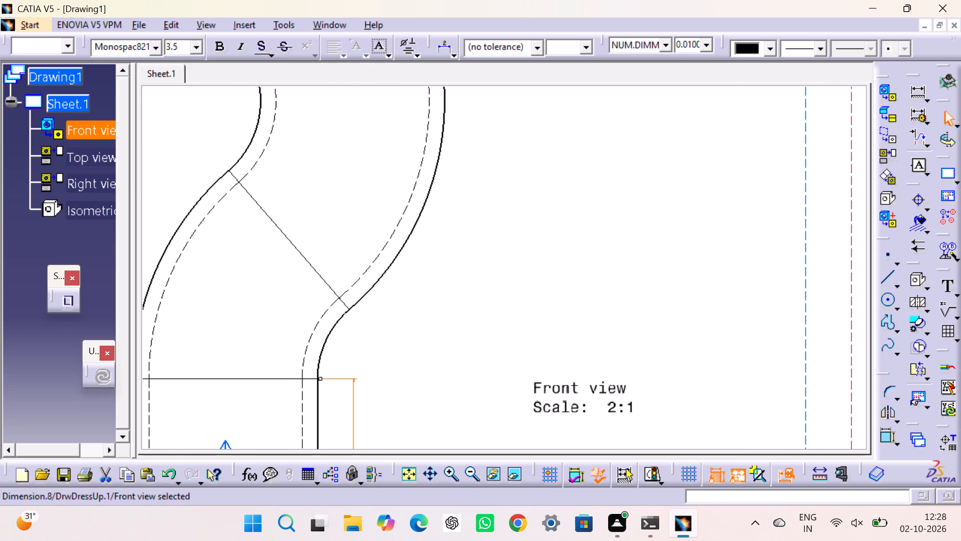
double_click(915, 89)
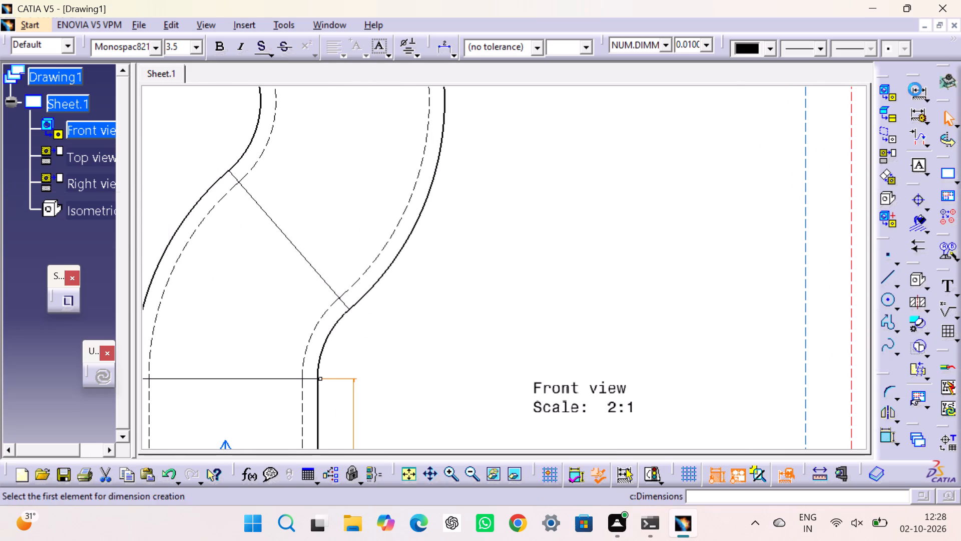
left_click(420, 216)
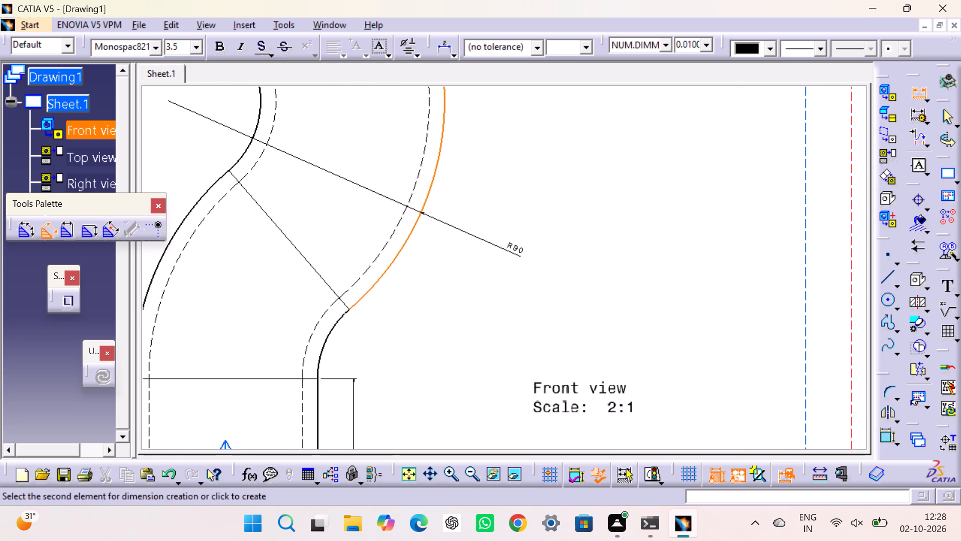
left_click(506, 248)
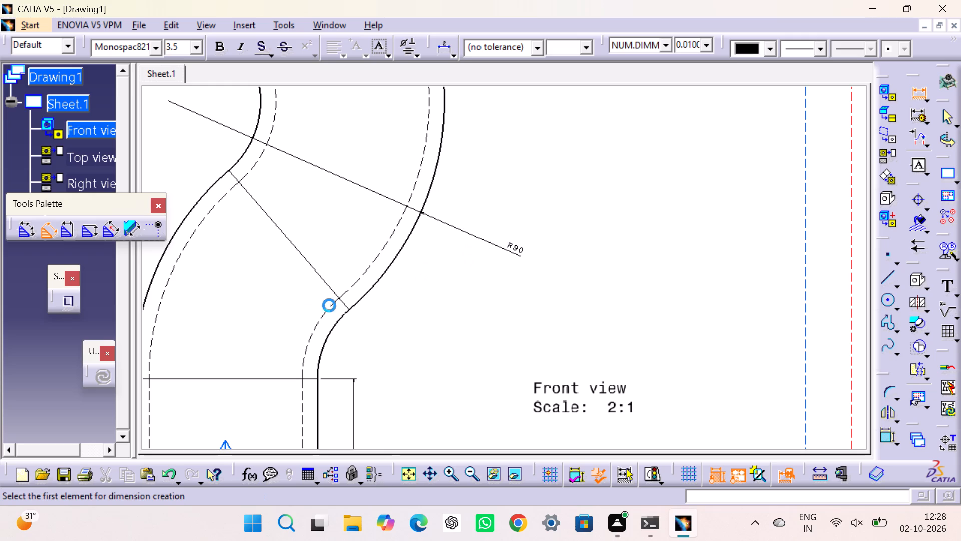
left_click(330, 334)
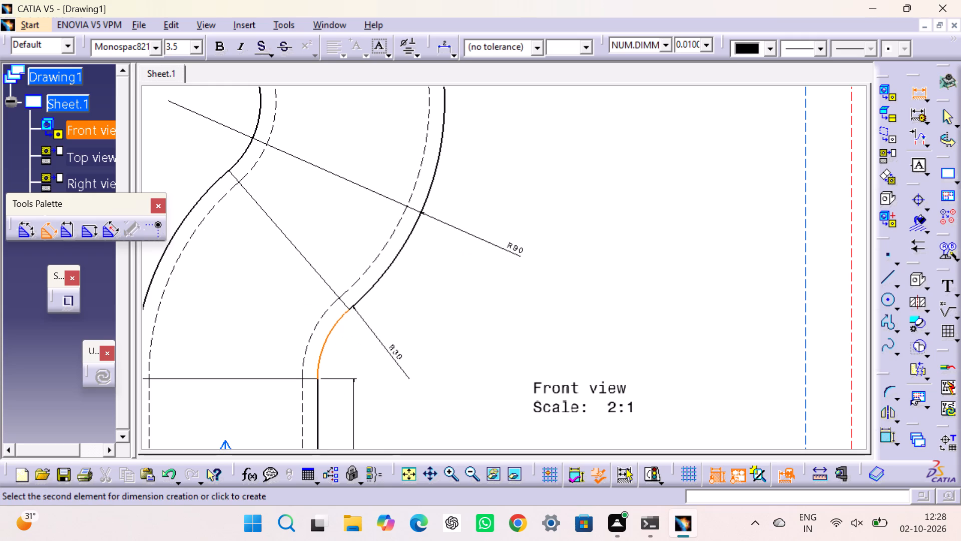
left_click(346, 348)
middle_click_drag(446, 309, 427, 398)
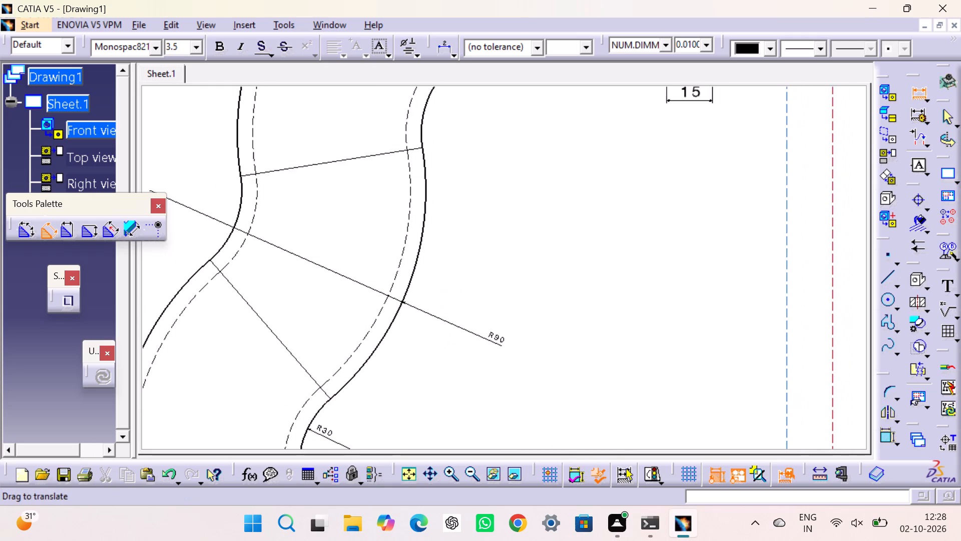
middle_click_drag(471, 227, 418, 399)
left_click(388, 252)
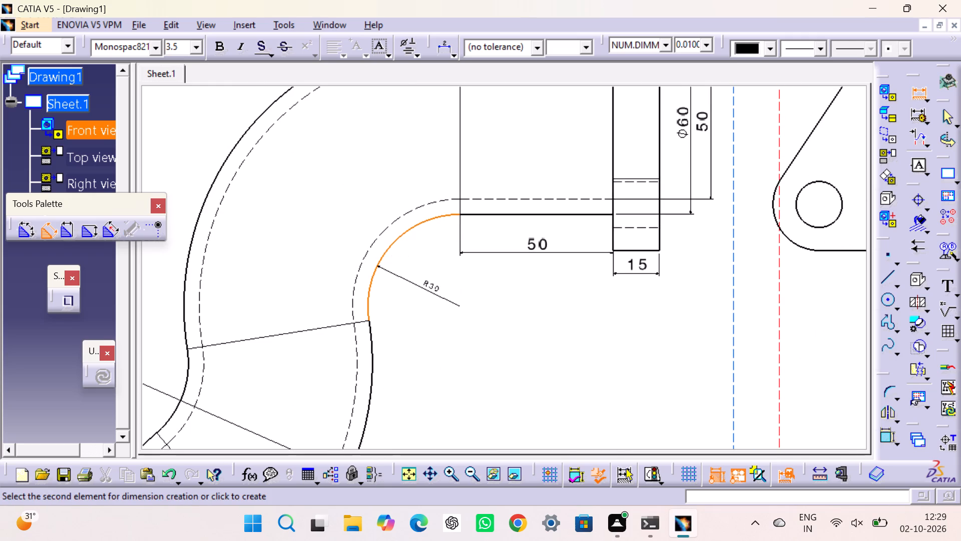
left_click(420, 276)
Dimension the radius of the flange's rounded lower-left corner in the right view.
middle_click_drag(450, 335, 433, 307)
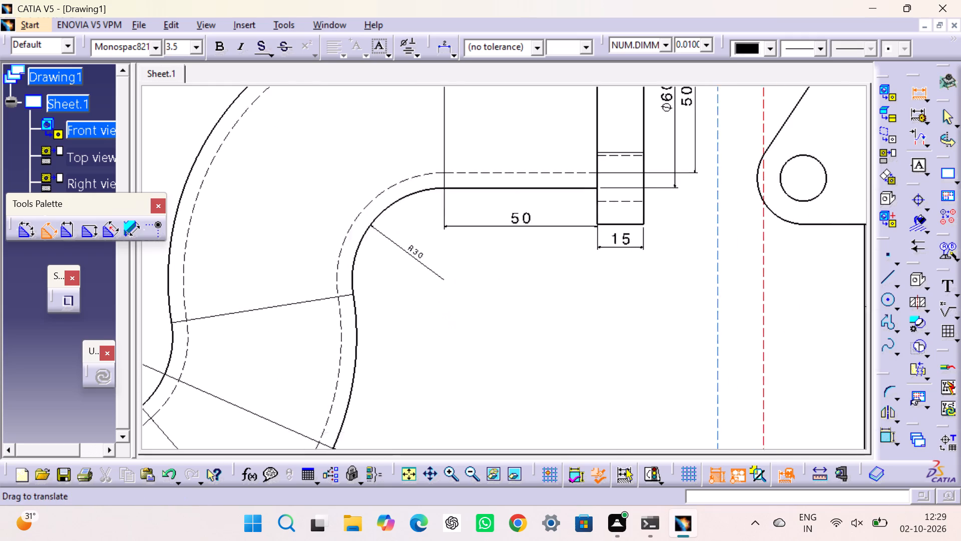
middle_click_drag(433, 307, 144, 279)
middle_click_drag(525, 240, 509, 355)
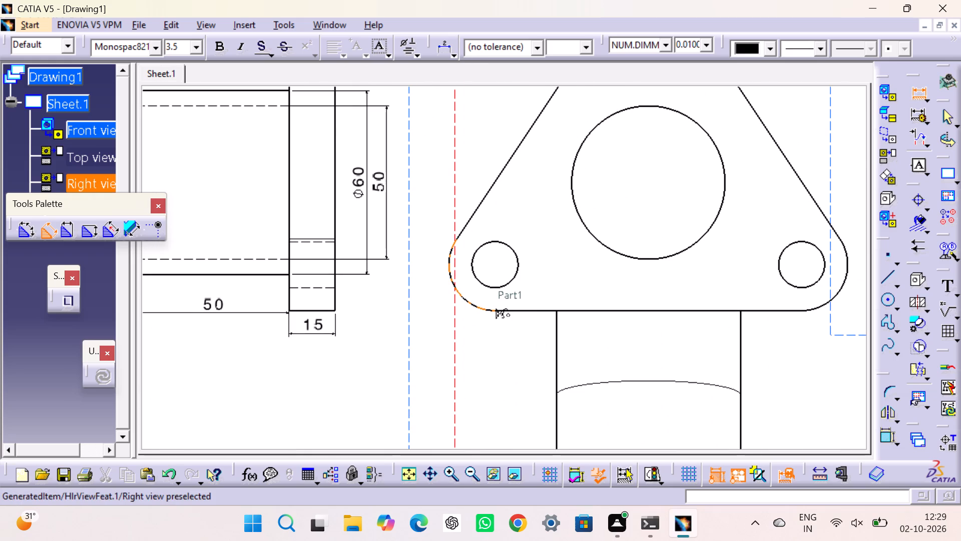
left_click(473, 302)
right_click(416, 332)
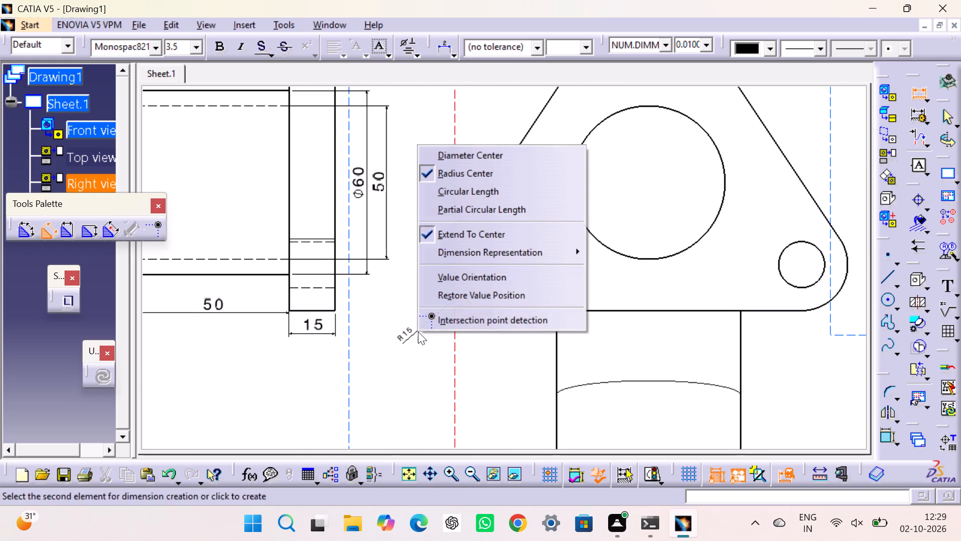
left_click(405, 359)
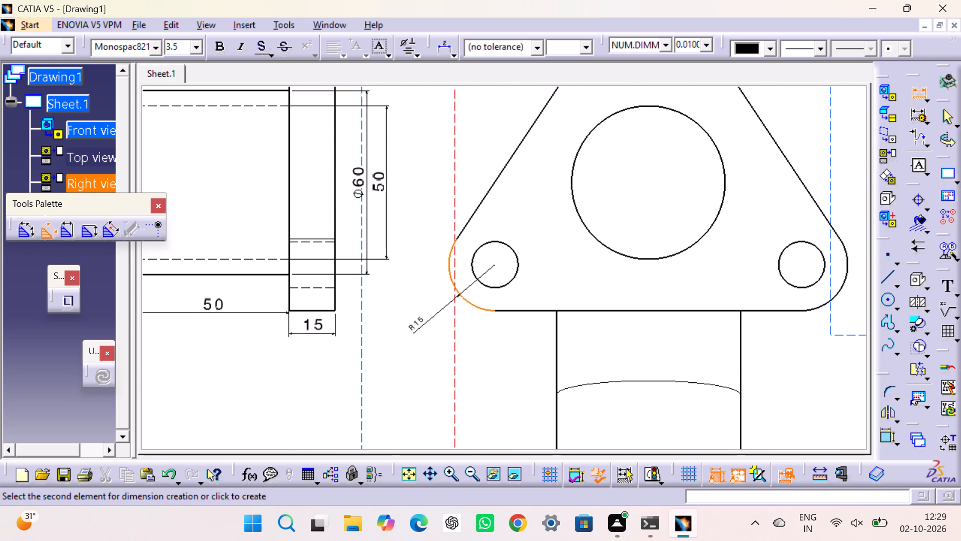
left_click(426, 322)
Dimension the flange's lower-left bolt hole in the right view as a diameter.
left_click_drag(505, 285, 500, 293)
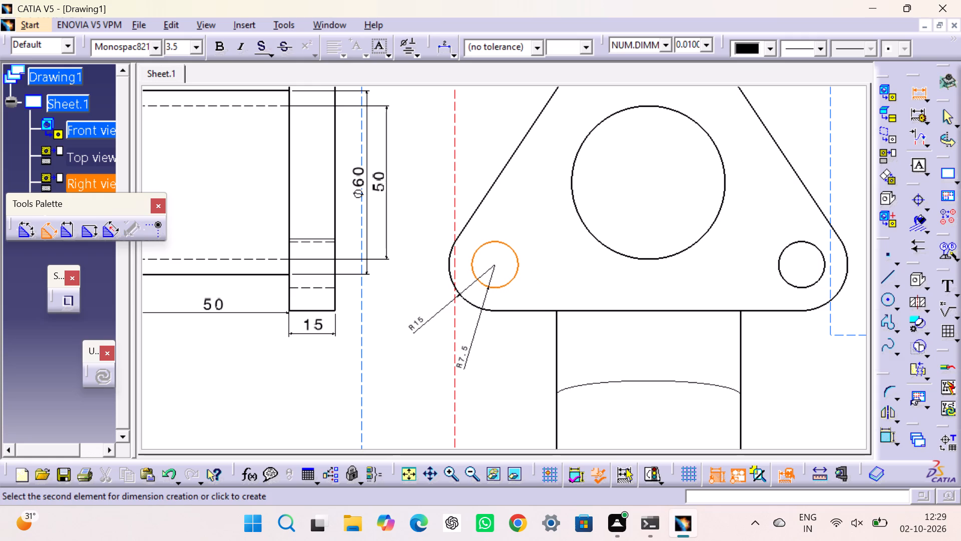
right_click(431, 366)
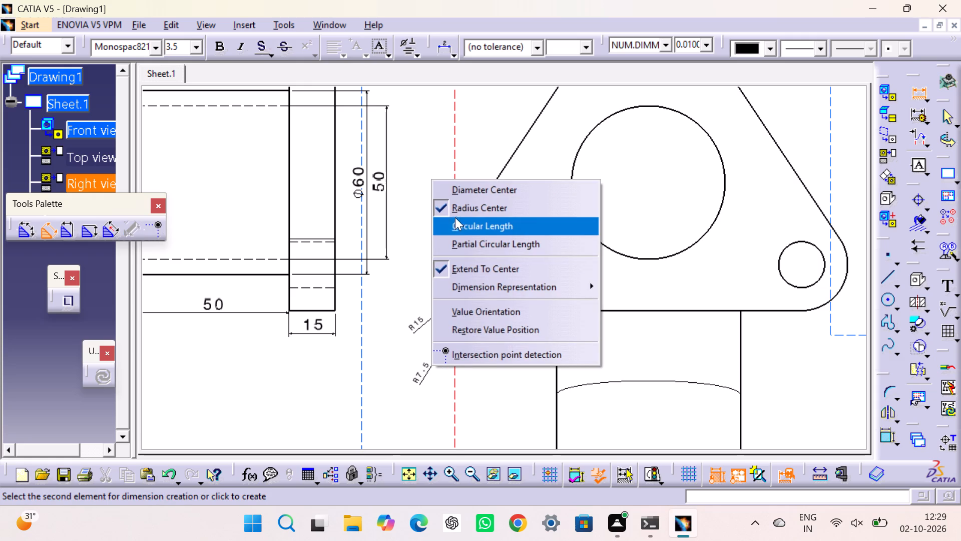
left_click(463, 196)
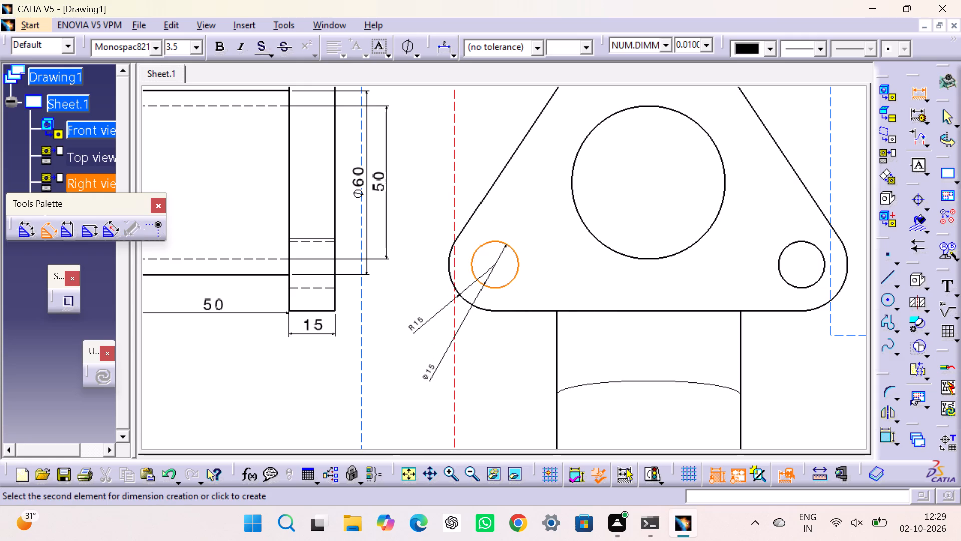
left_click(431, 374)
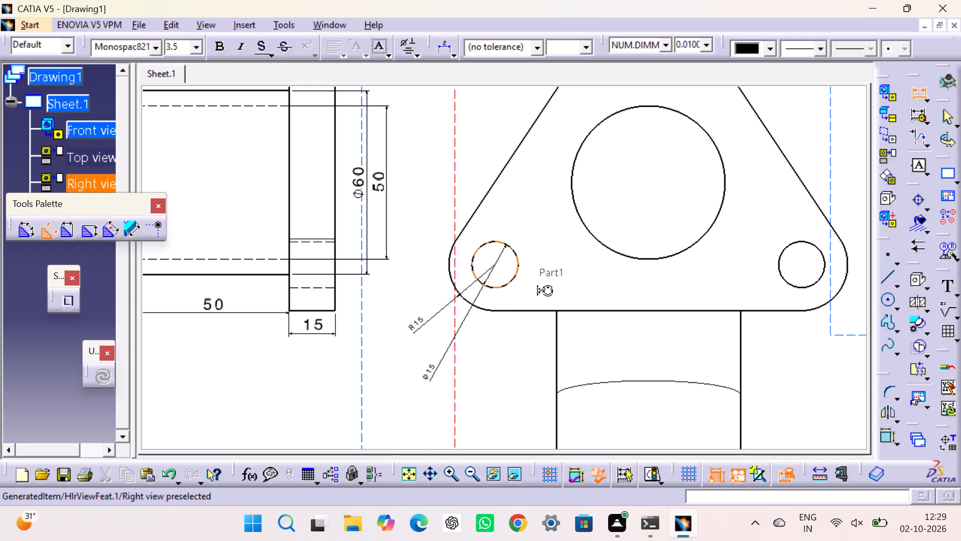
Add a horizontal dimension between the centres of the flange's lower-left and top bolt holes, placed above the flange in the right view.
middle_click_drag(570, 263, 528, 356)
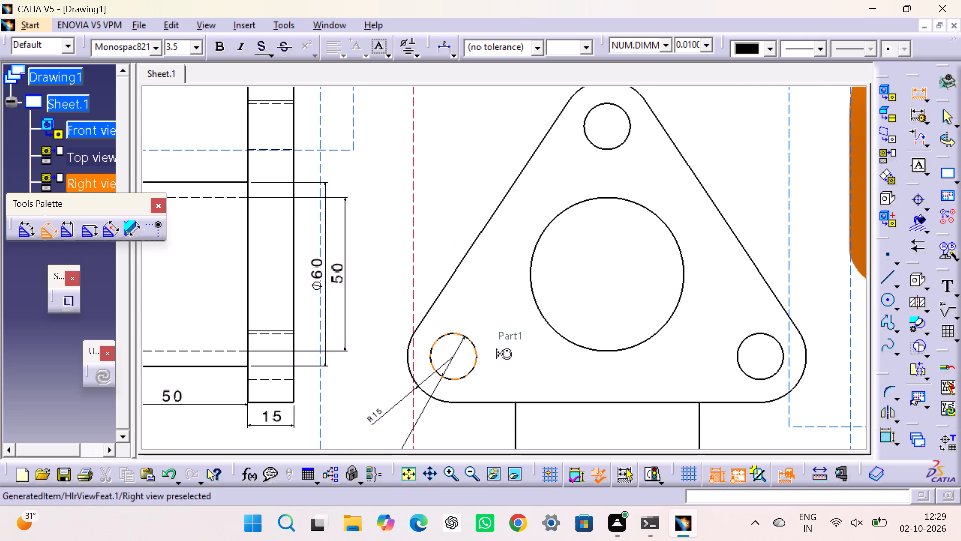
left_click(472, 341)
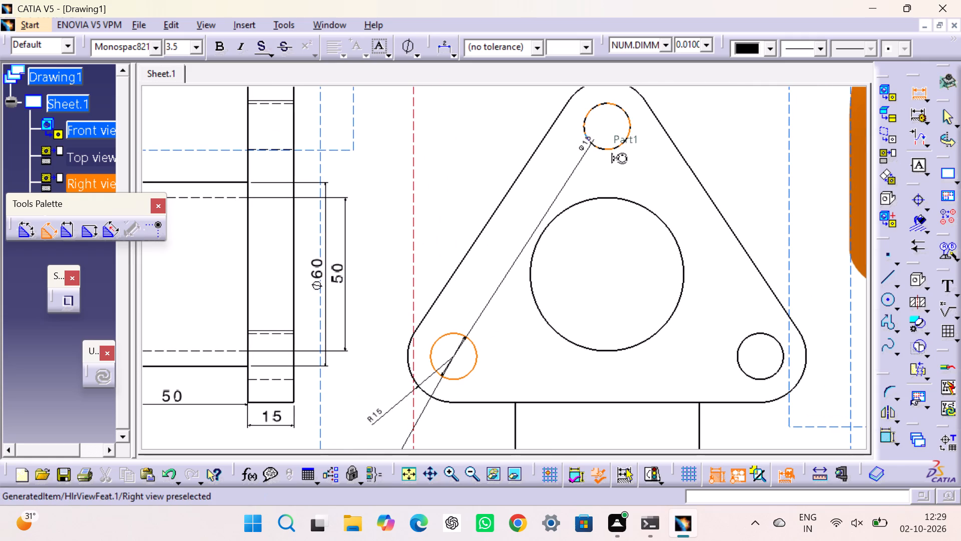
left_click(591, 145)
right_click(518, 127)
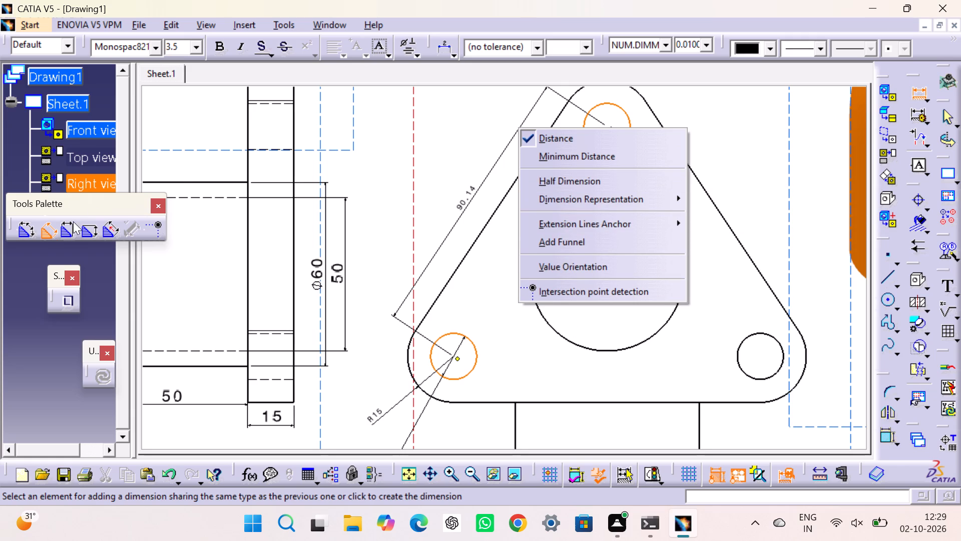
left_click(61, 226)
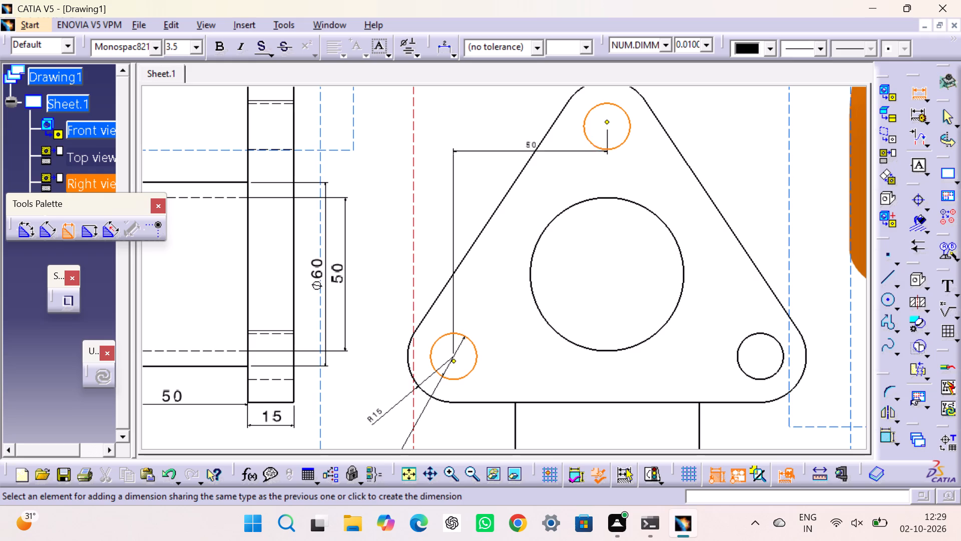
scroll(482, 117, "down", 1)
middle_click_drag(483, 119, 486, 298)
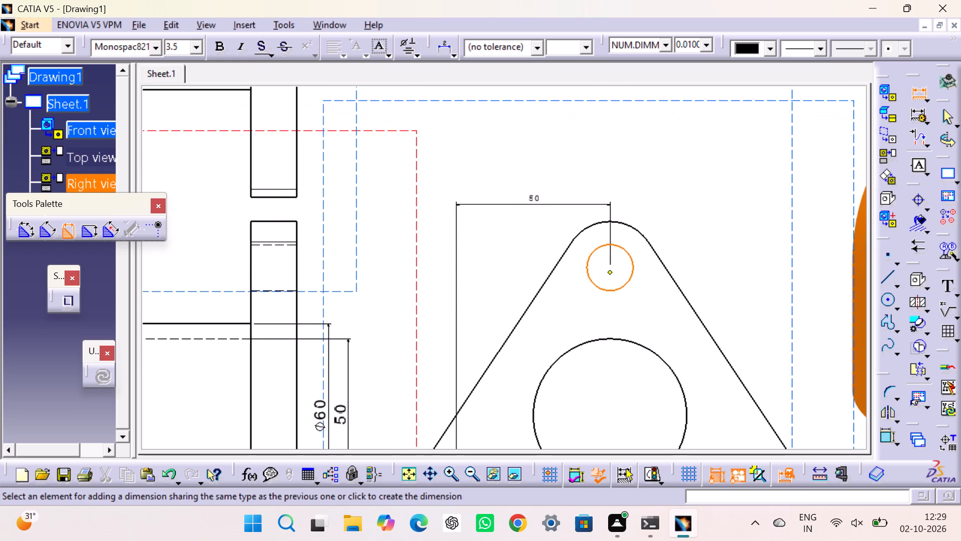
left_click(511, 202)
Add a vertical dimension between the centres of the flange's top and lower-right bolt holes, placed beside the flange in the right view.
middle_click_drag(508, 254, 461, 139)
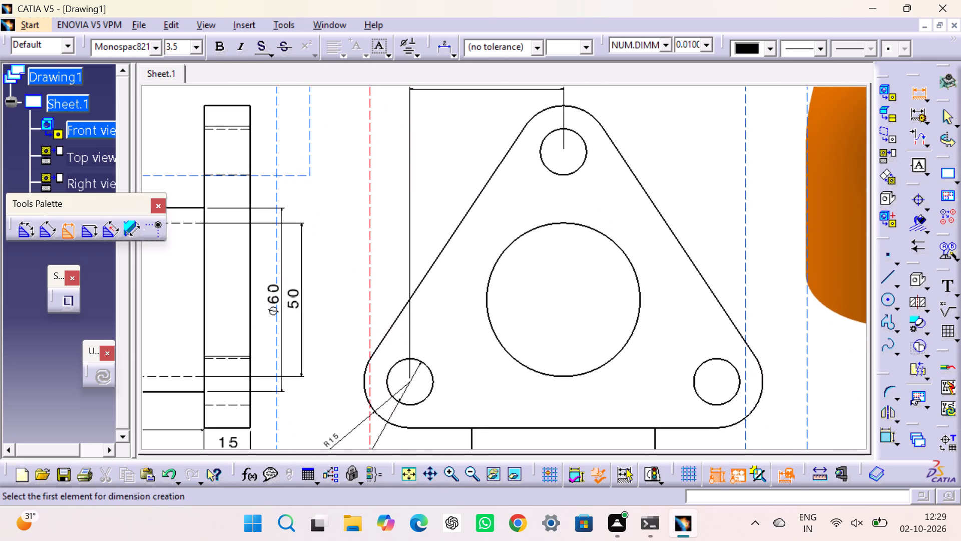
left_click(582, 166)
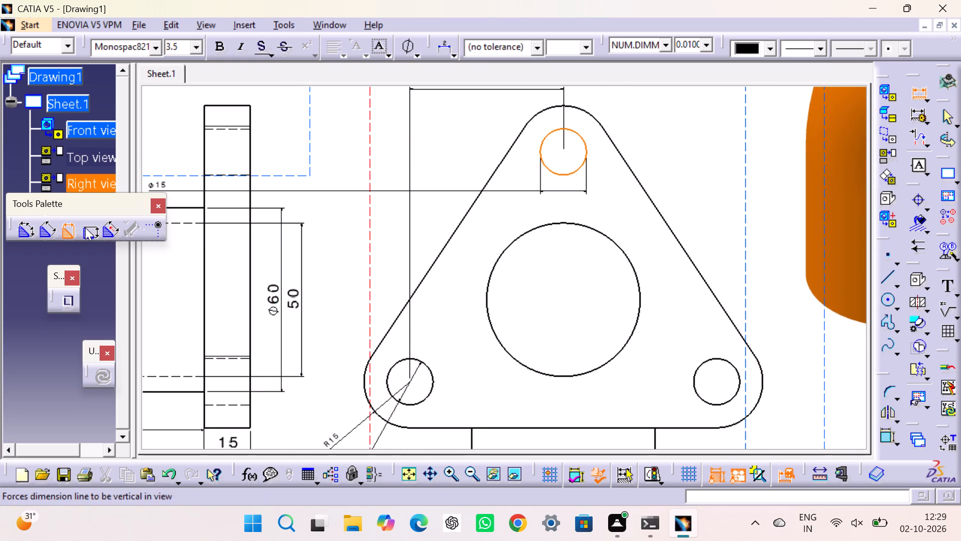
left_click(85, 227)
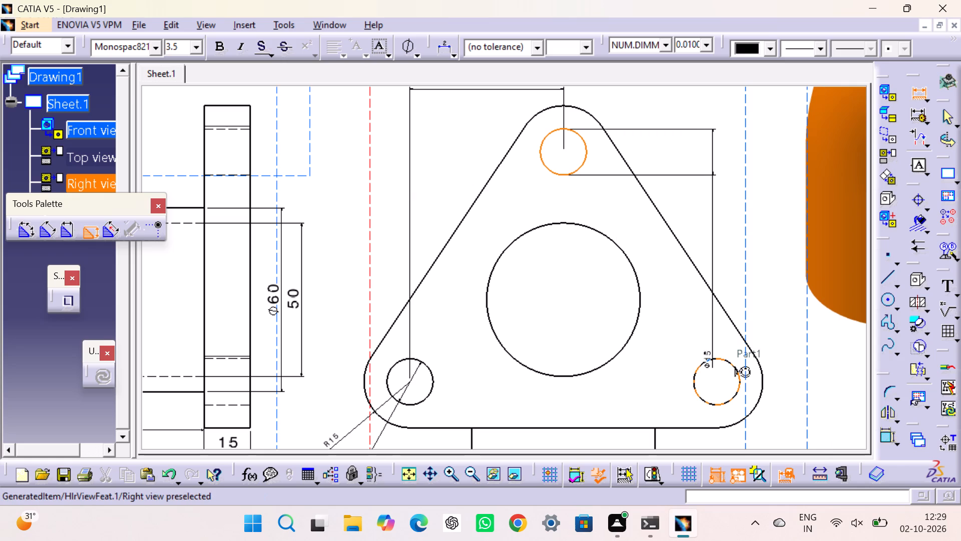
left_click(707, 363)
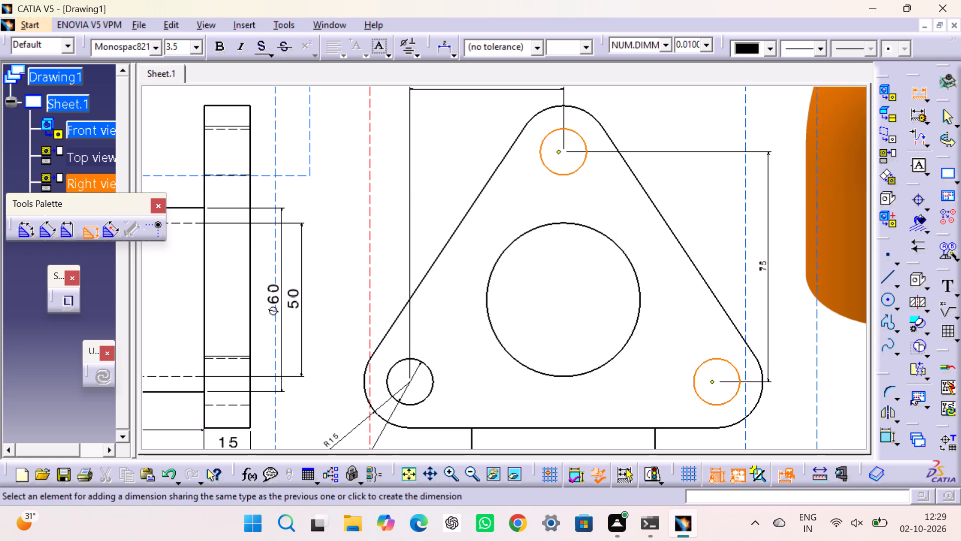
left_click(781, 266)
Dimension the flange's lower-right bolt hole in the right view as a diameter, placed outside the flange outline.
middle_click_drag(760, 288, 596, 165)
left_click(27, 226)
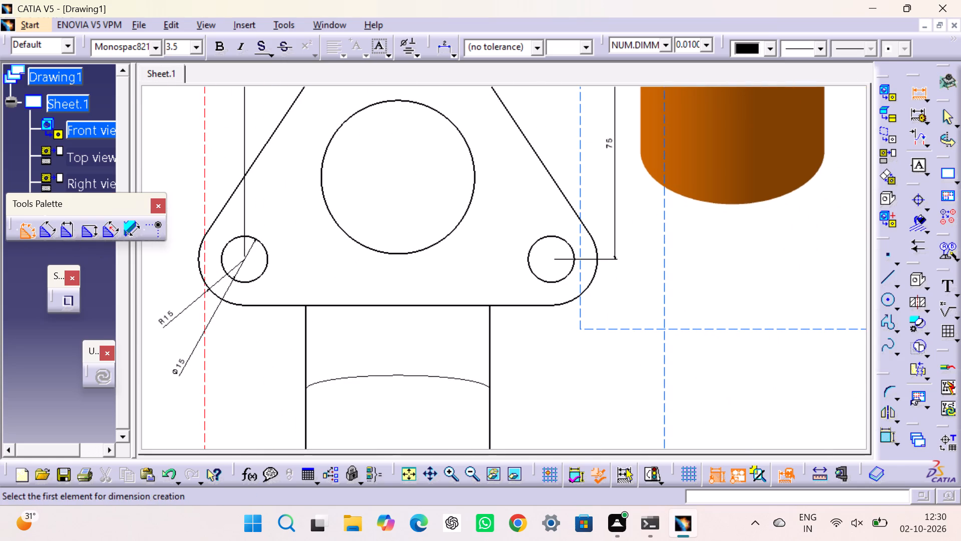
left_click(538, 278)
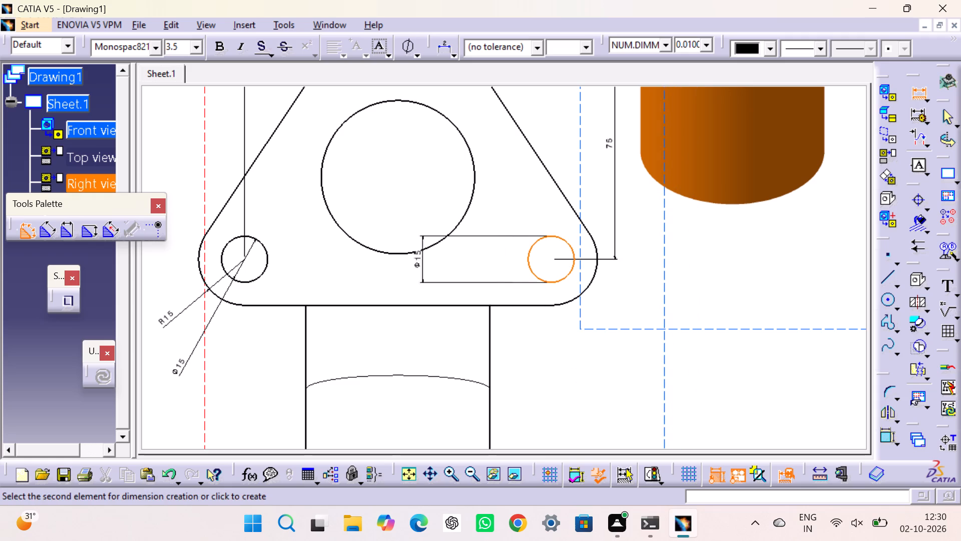
left_click(46, 227)
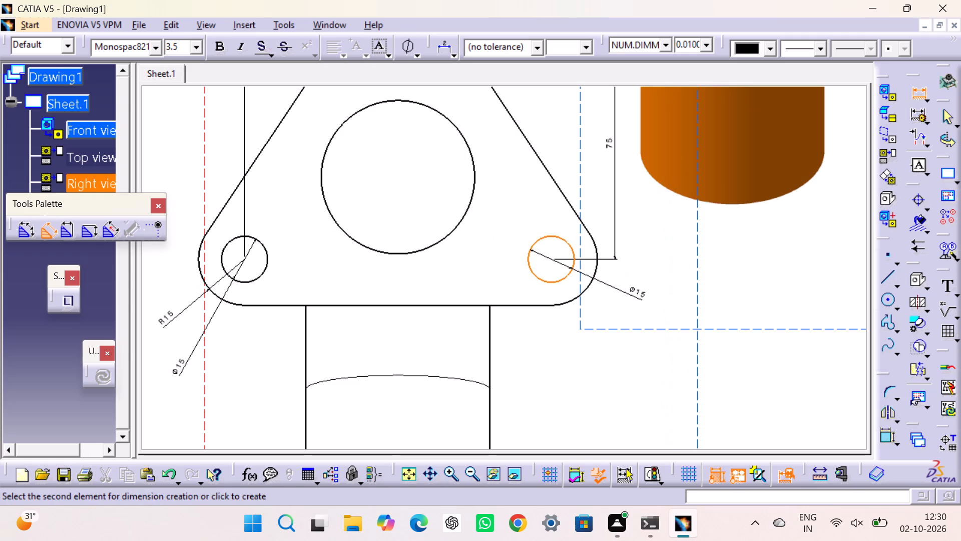
left_click(638, 297)
Dimension the flange's large central bore in the right view as a diameter, with the value outside the flange.
middle_click_drag(574, 349, 621, 298)
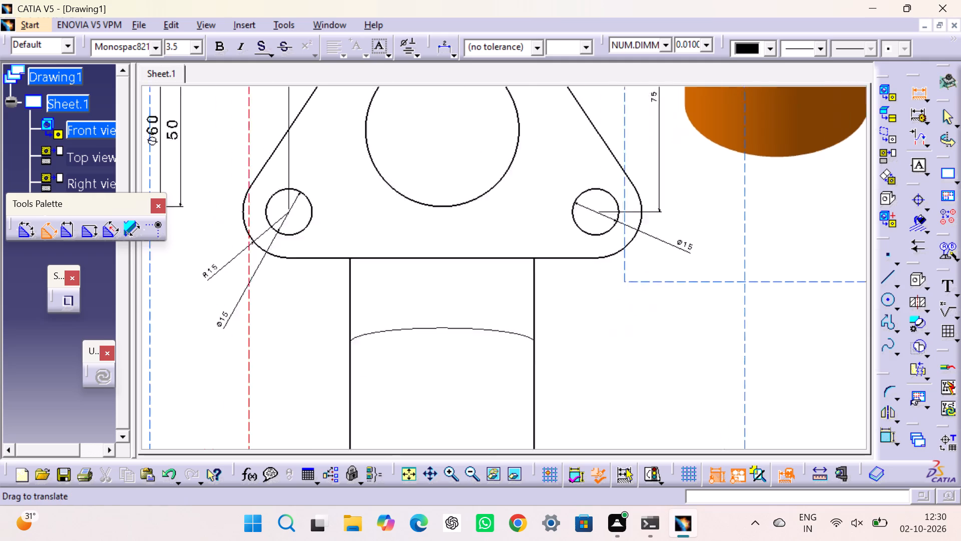
middle_click_drag(621, 298, 656, 378)
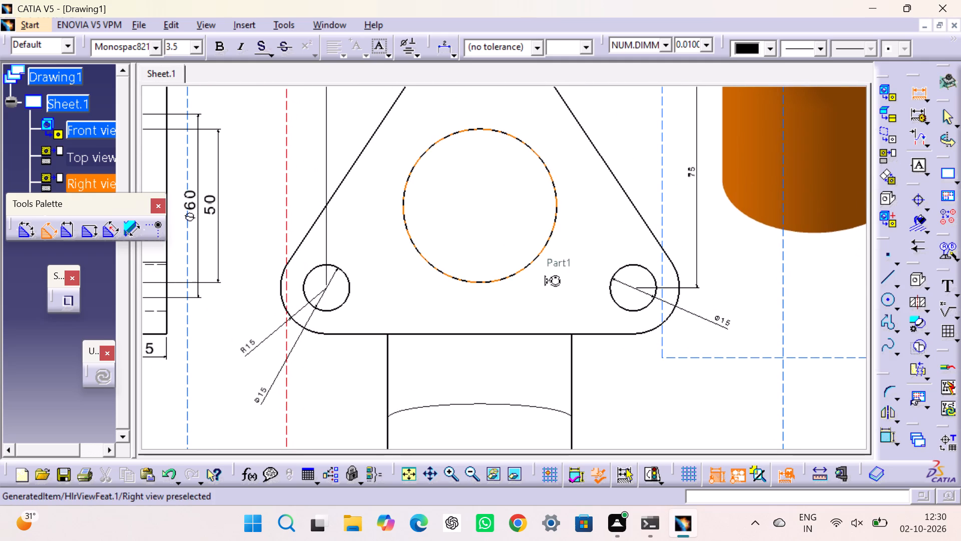
left_click(523, 266)
left_click(662, 388)
Dimension the outer diameter of the straight pipe end at the bottom of the right view.
middle_click_drag(639, 390, 629, 343)
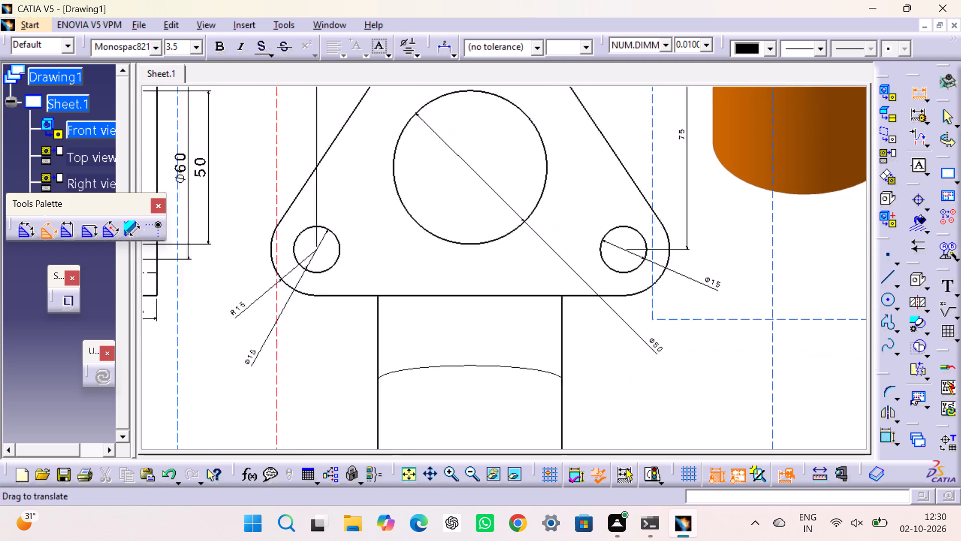
middle_click_drag(629, 343, 595, 176)
middle_click_drag(573, 266, 610, 58)
middle_click_drag(581, 191, 574, 65)
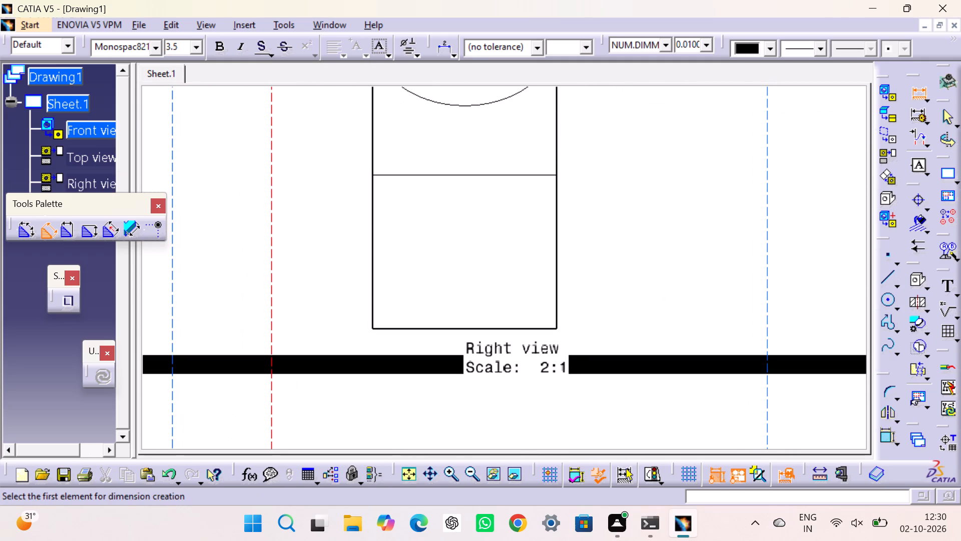
left_click_drag(374, 268, 388, 268)
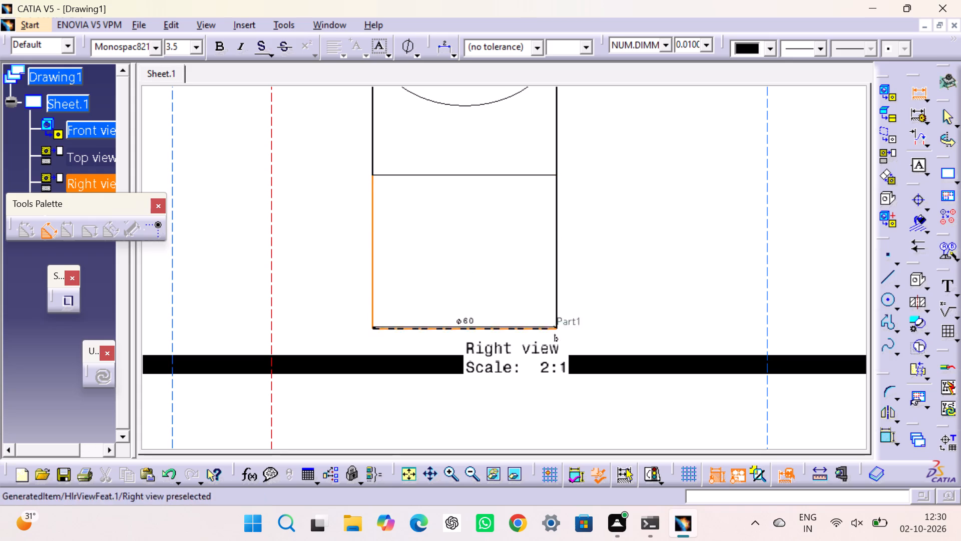
left_click(513, 340)
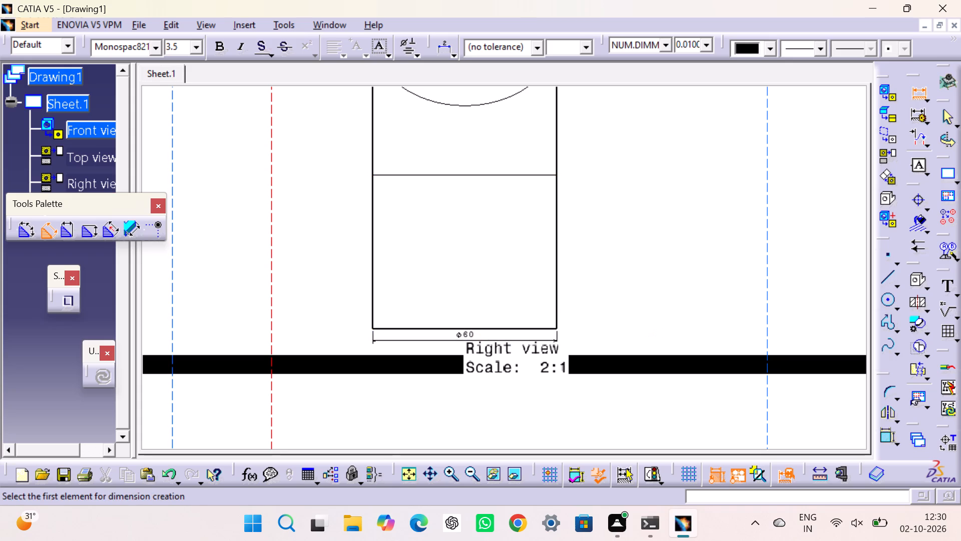
key("Escape")
key("Escape")
Move the right view's name and scale label beside the lower pipe section, clear of the sheet border.
left_click_drag(569, 346, 681, 266)
key("Escape")
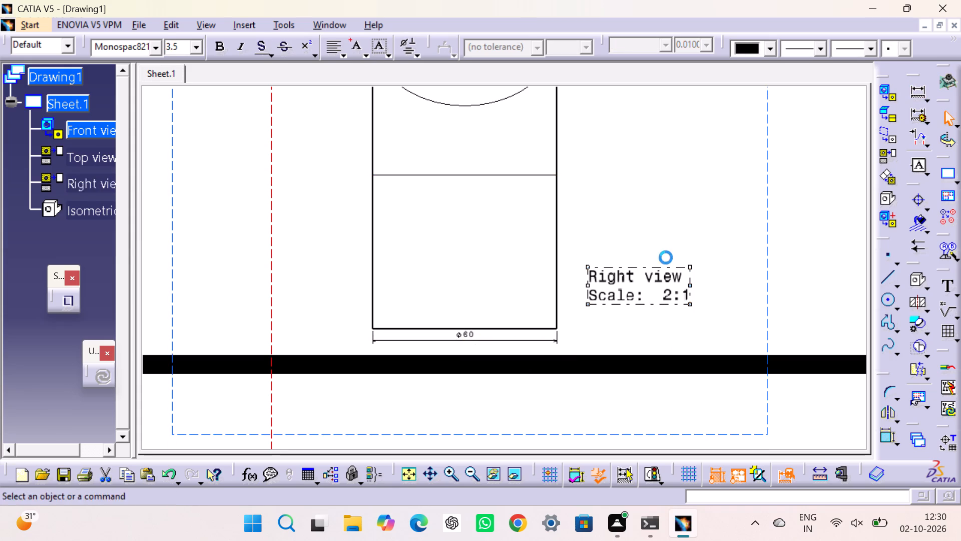
key("Escape")
Set the text height of all seven right view dimensions, including the pipe end's outer diameter, to 7 mm.
left_click(477, 338)
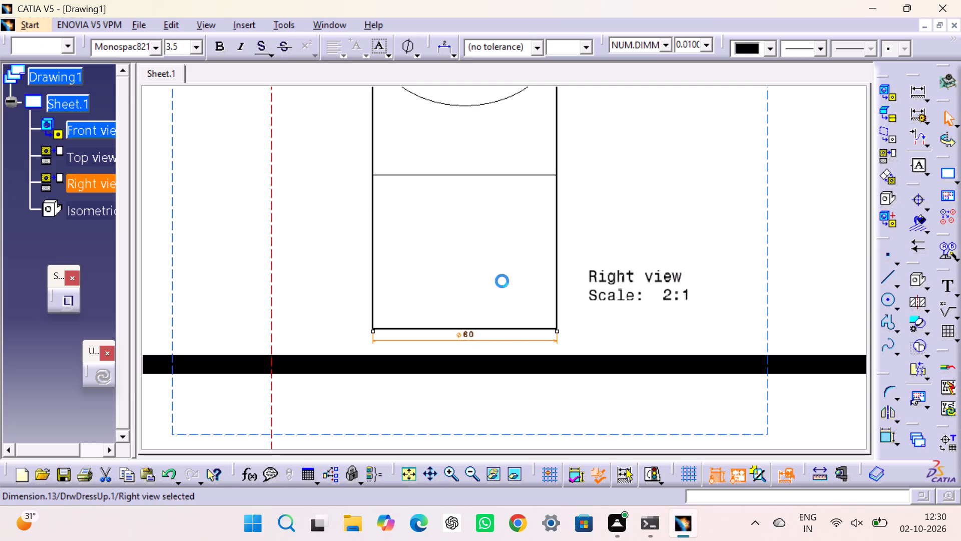
middle_click_drag(550, 153, 555, 247, "ctrl")
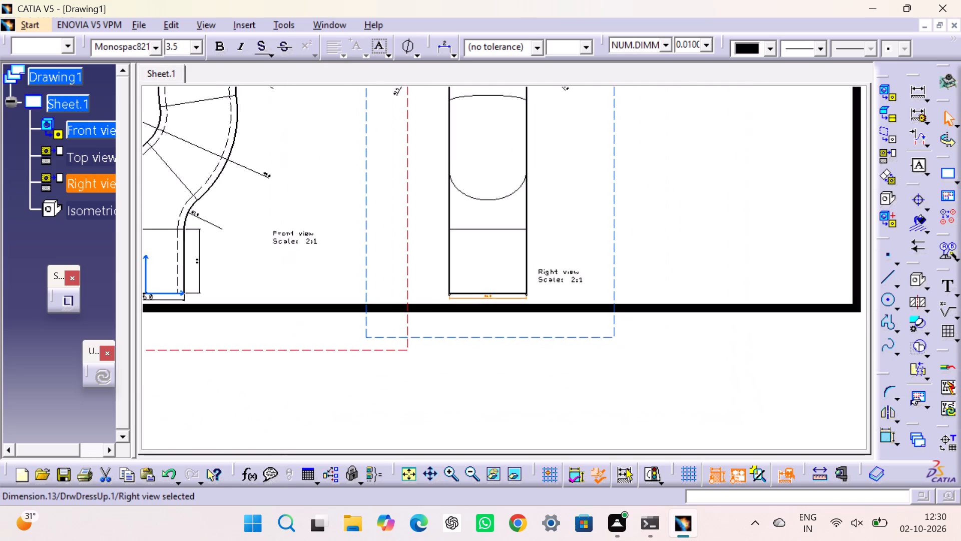
middle_click_drag(555, 247, 556, 275, "ctrl")
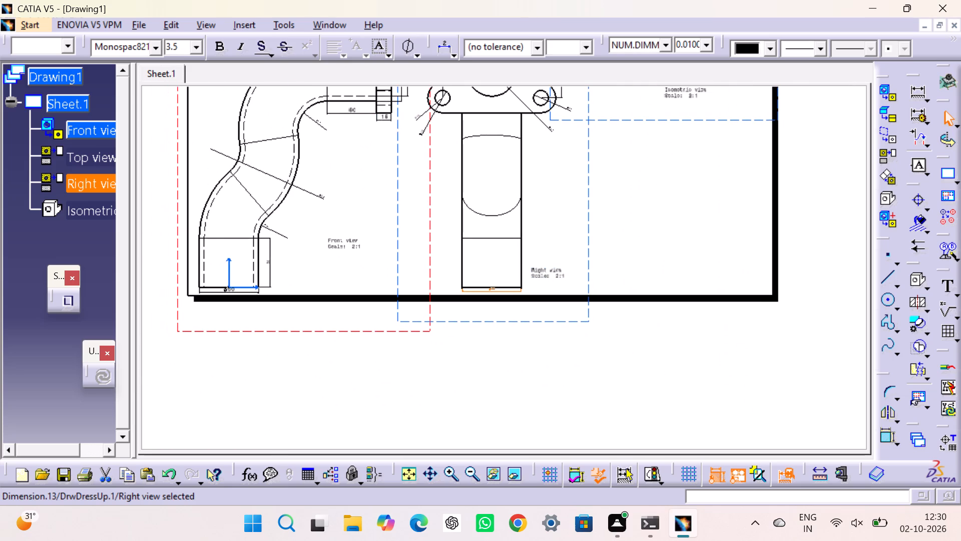
scroll(549, 175, "up", 2, "ctrl")
scroll(549, 175, "down", 1, "ctrl")
scroll(549, 175, "up", 2, "ctrl")
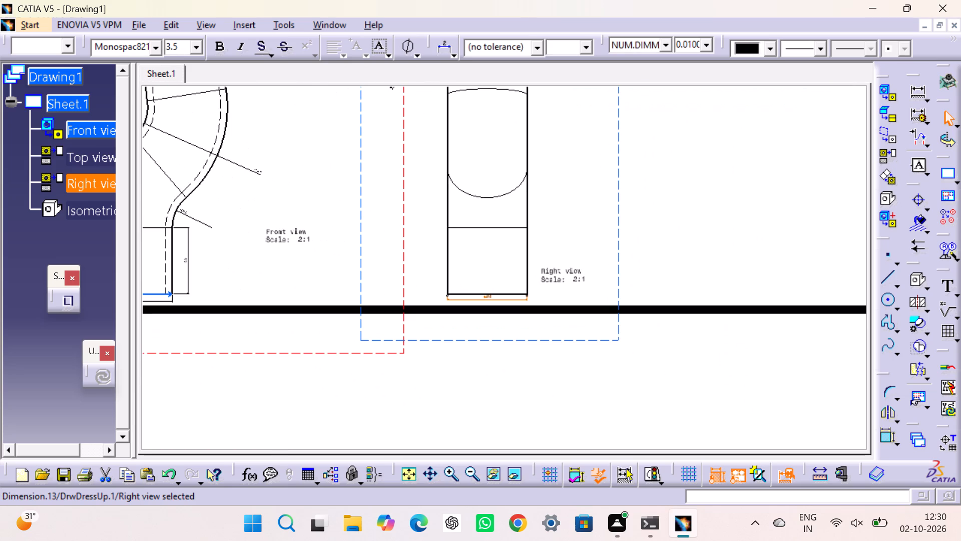
middle_click_drag(550, 152, 518, 389)
scroll(521, 348, "up", 3, "ctrl")
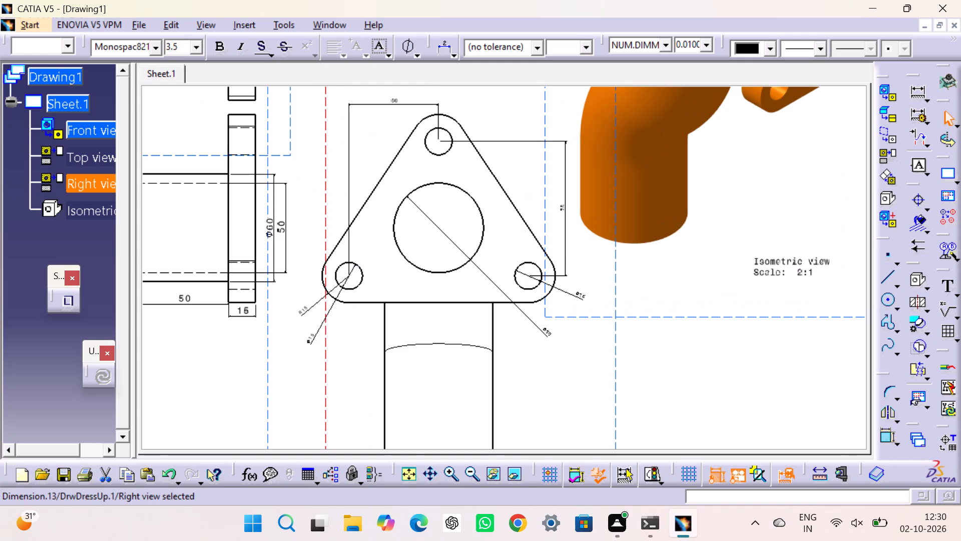
scroll(522, 342, "up", 1, "ctrl")
left_click(549, 335, "ctrl")
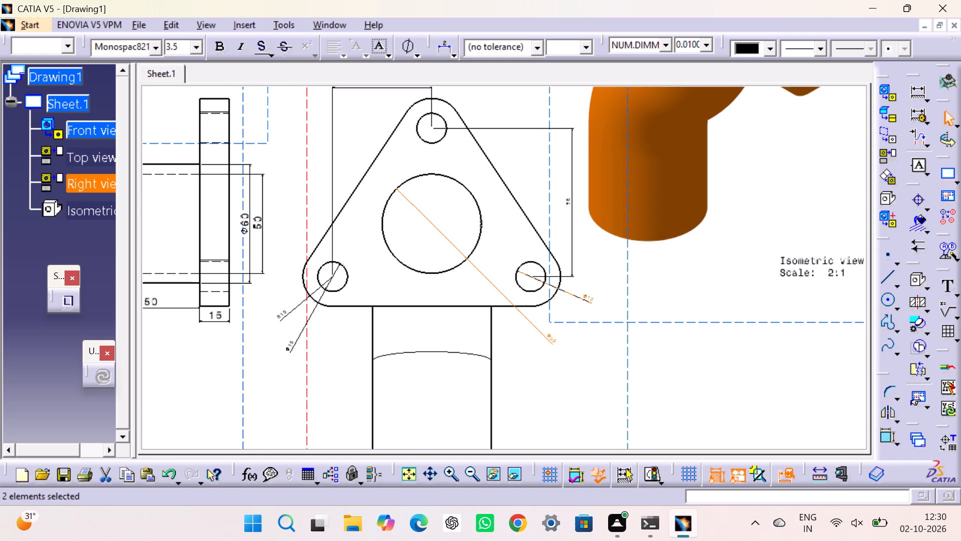
left_click(584, 302, "ctrl")
left_click(571, 205, "ctrl")
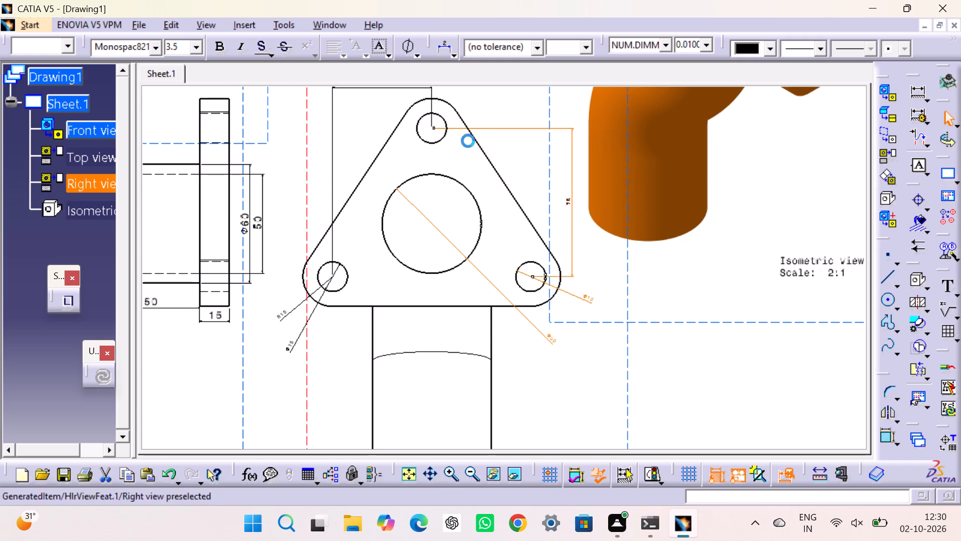
left_click(333, 106, "ctrl")
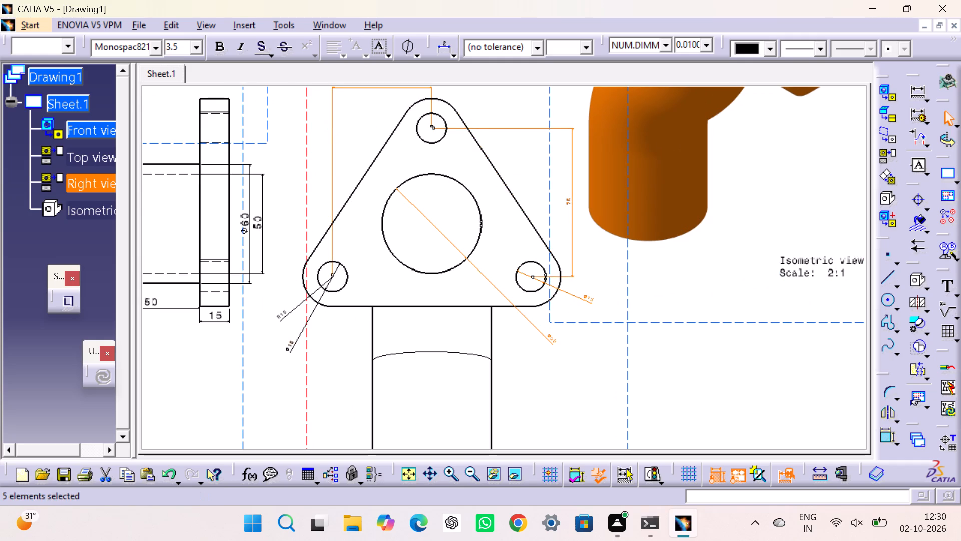
left_click(309, 315, "ctrl")
left_click(282, 313, "ctrl")
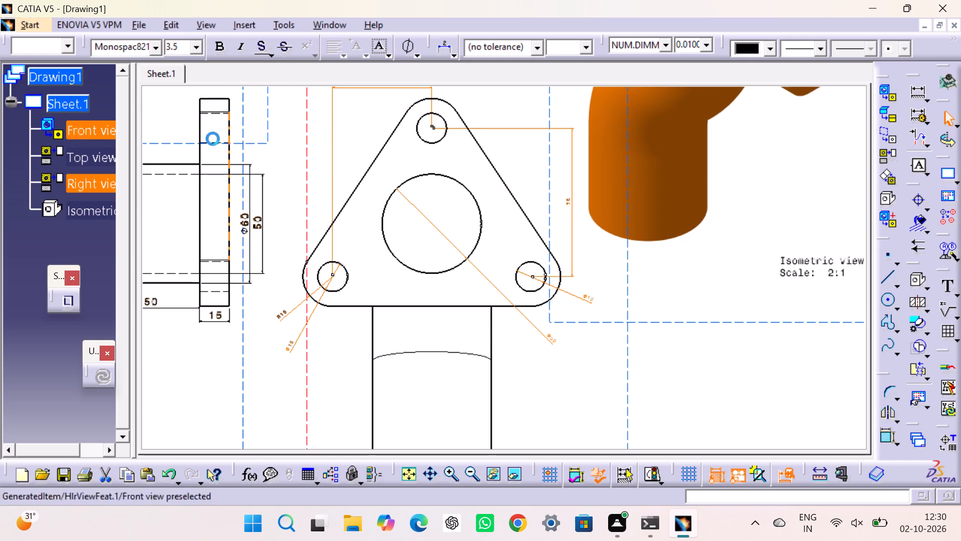
left_click(192, 48)
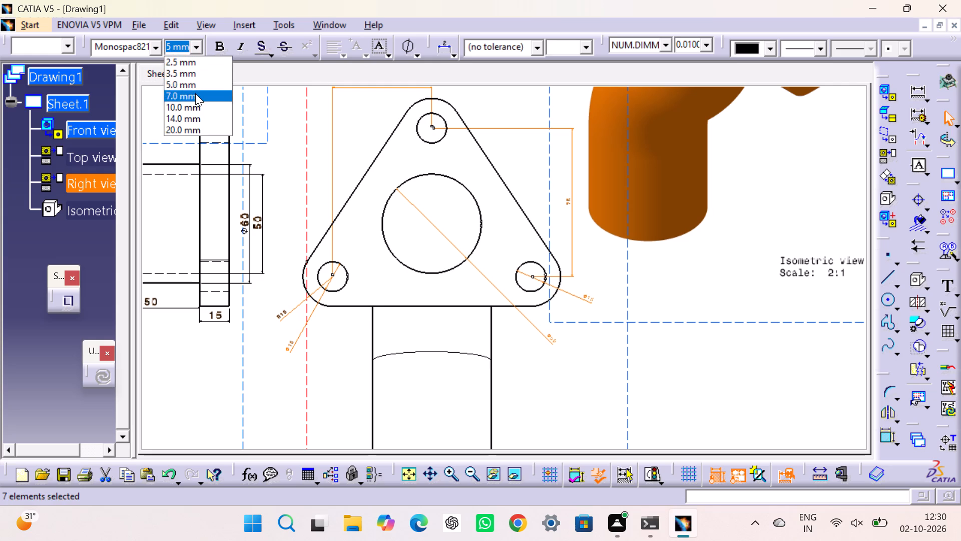
left_click(195, 93)
left_click(279, 186)
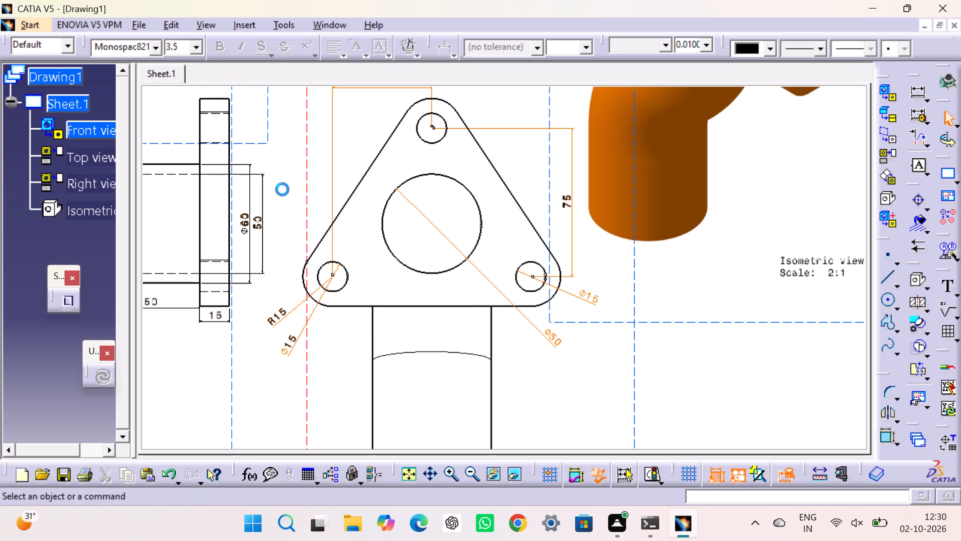
Move the top view slightly down so its flange sits just above the front view's flange.
scroll(470, 301, "down", 2)
scroll(470, 301, "up", 2)
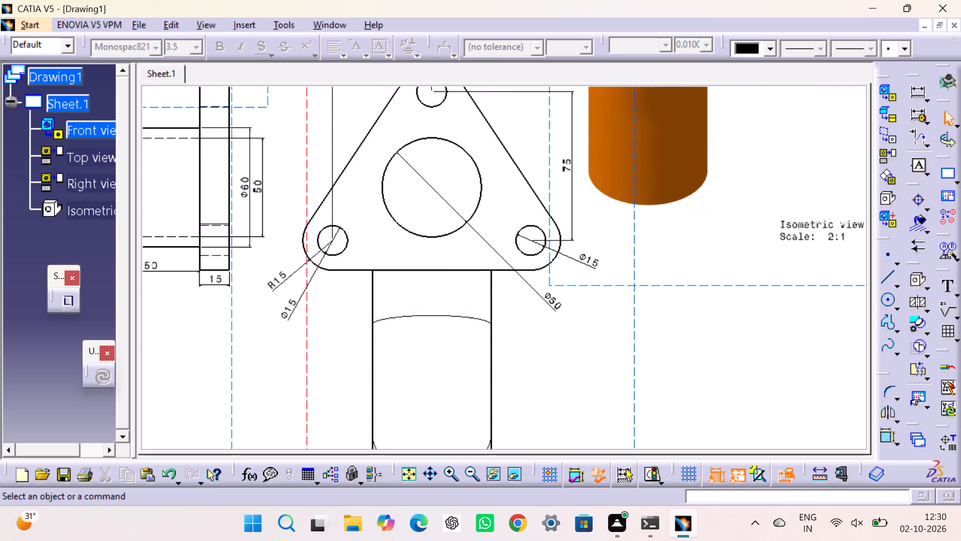
scroll(470, 301, "up", 8)
scroll(469, 293, "down", 4)
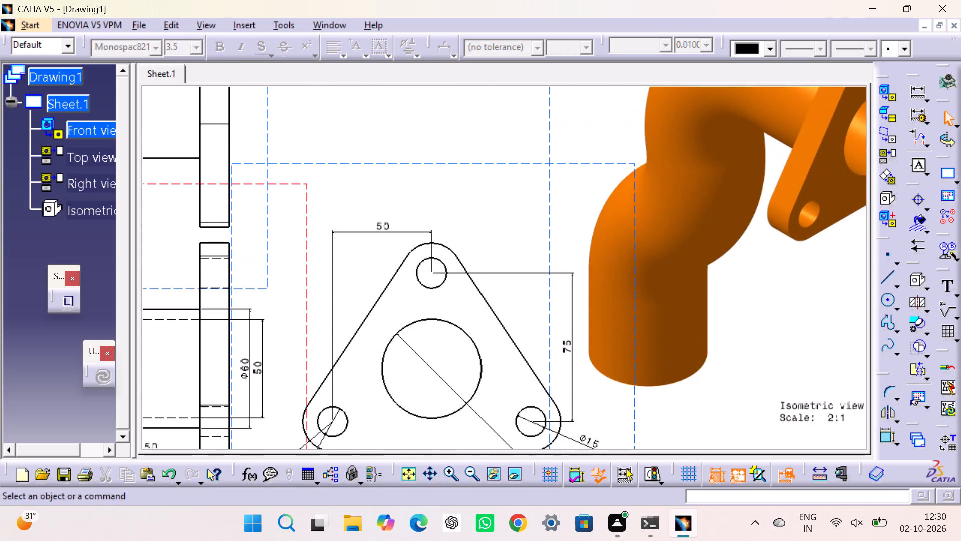
middle_click_drag(435, 268, 772, 300)
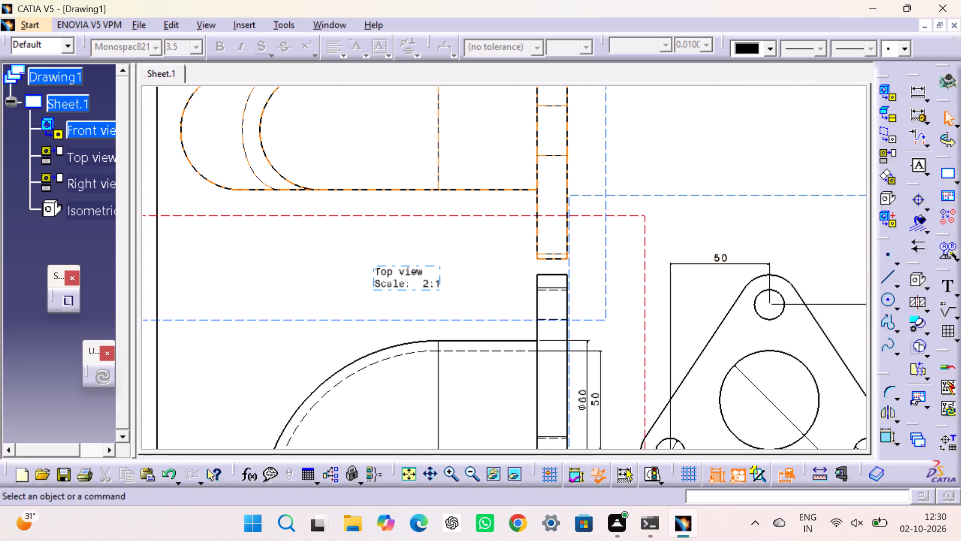
left_click_drag(228, 318, 229, 325)
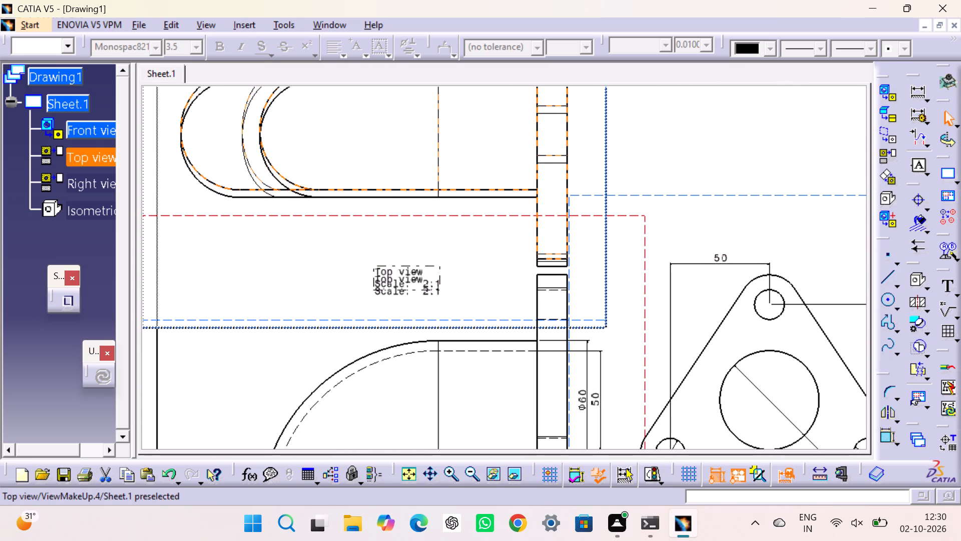
left_click_drag(229, 325, 225, 328)
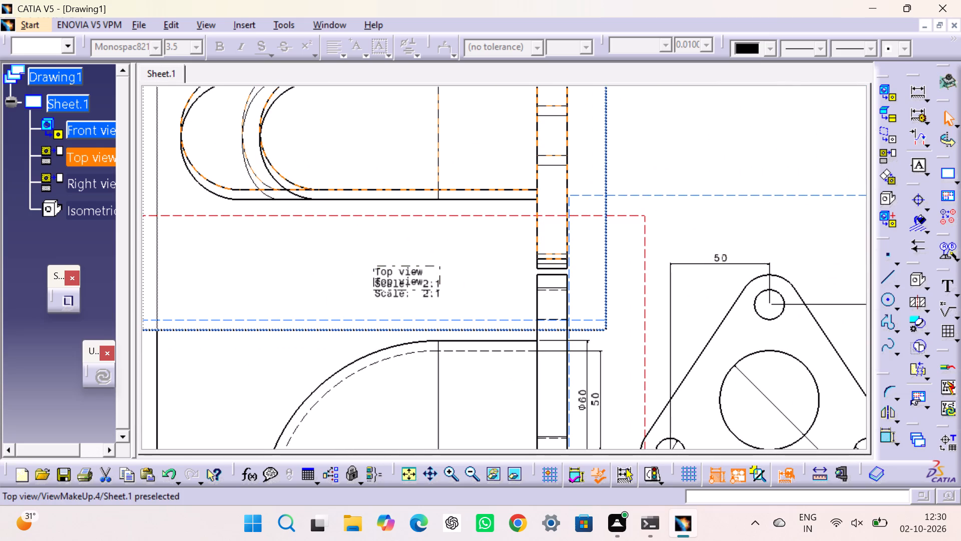
left_click_drag(225, 328, 224, 329)
left_click(206, 373)
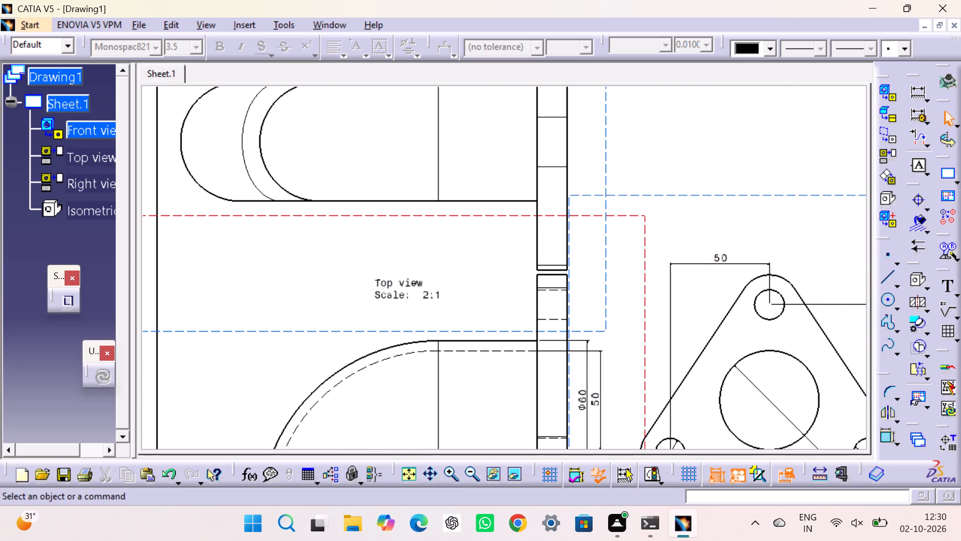
Examine the spacing of the top, front and right views, including the layout of the whole sheet.
middle_click_drag(276, 354, 258, 398)
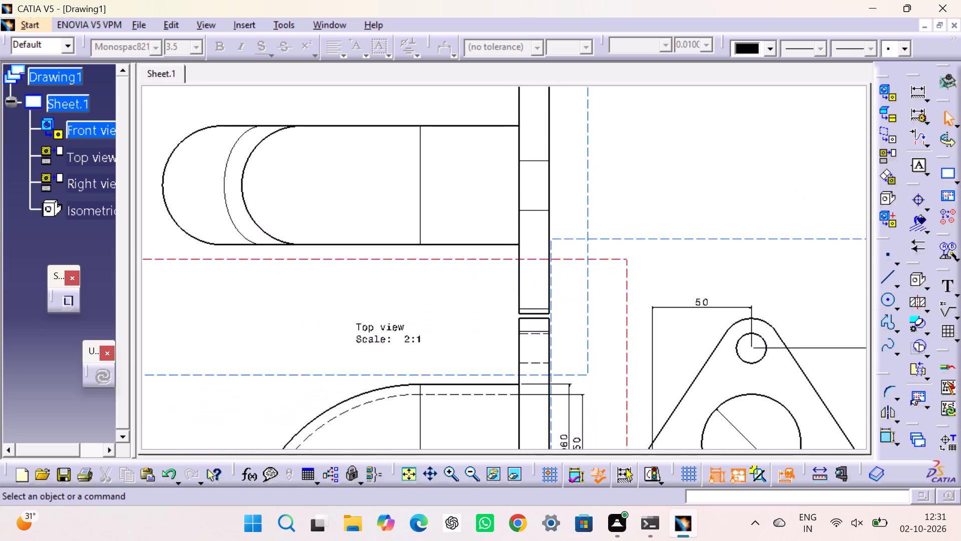
middle_click_drag(258, 398, 269, 369)
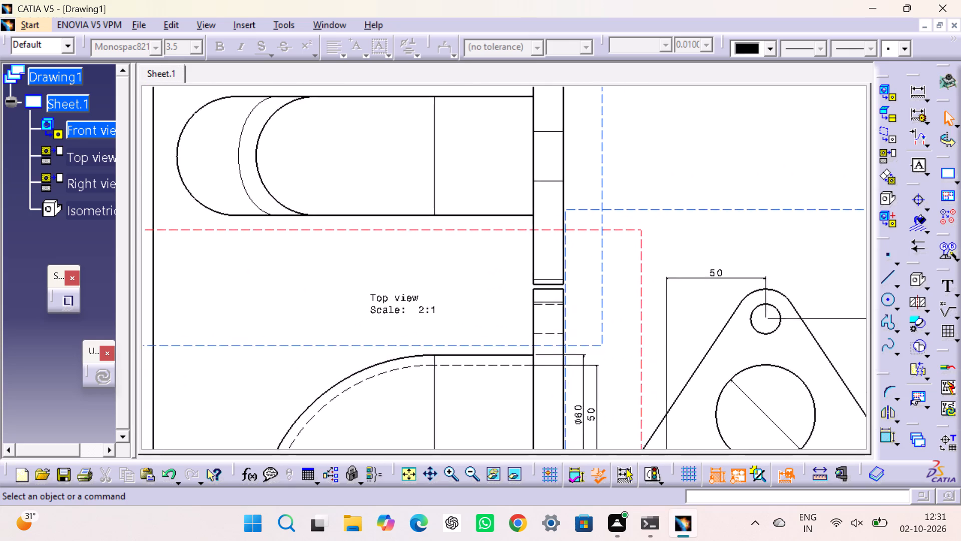
middle_click_drag(269, 369, 256, 366)
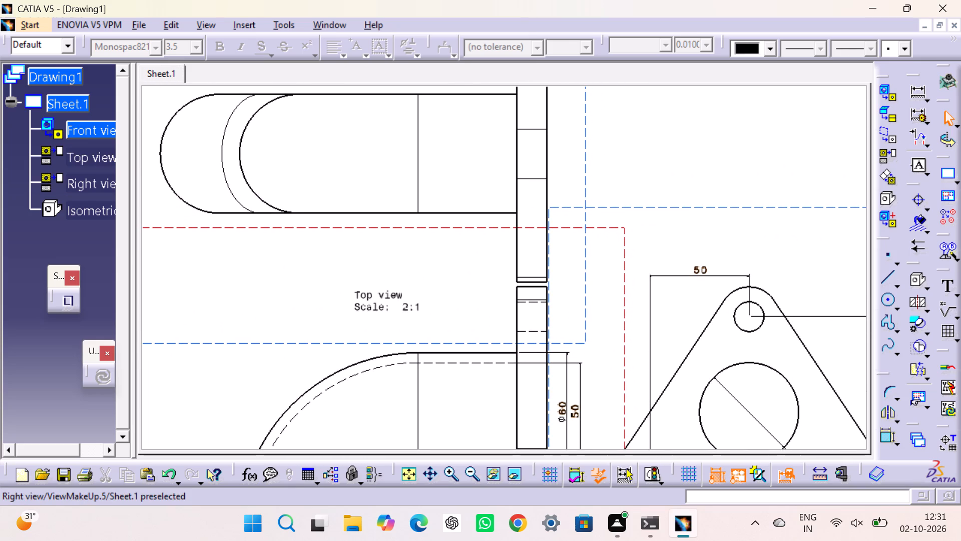
scroll(625, 149, "down", 2)
scroll(625, 149, "up", 3)
scroll(625, 149, "down", 7)
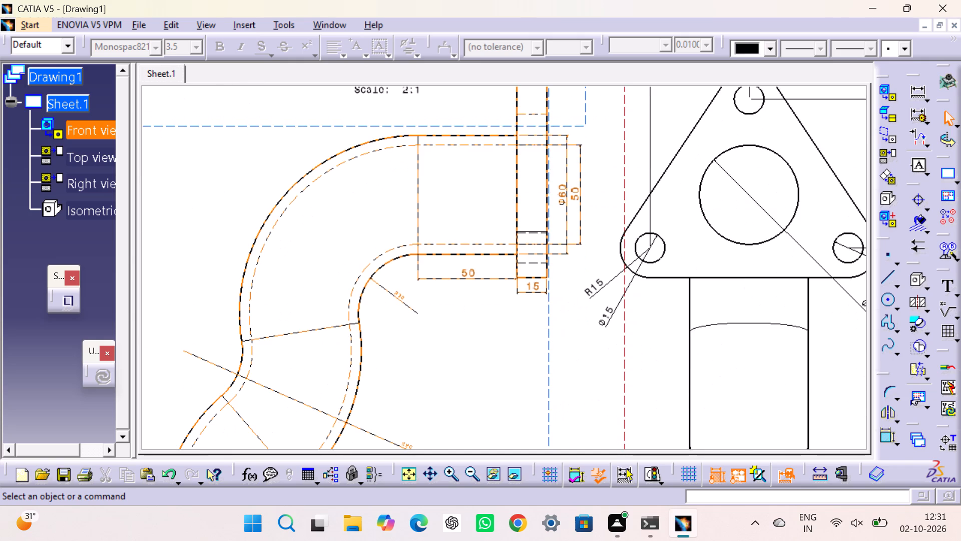
scroll(625, 143, "up", 3)
scroll(625, 141, "down", 8)
scroll(625, 139, "up", 3)
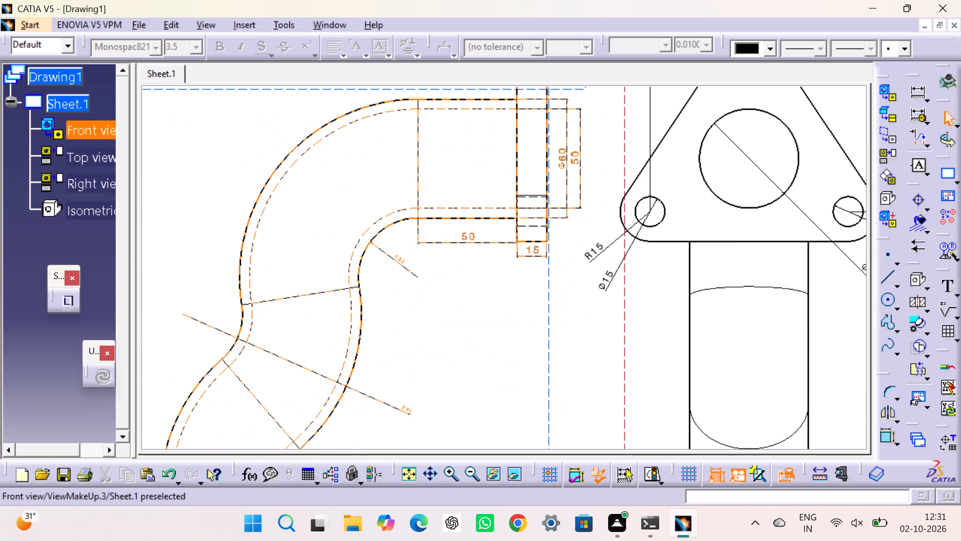
scroll(625, 139, "up", 9)
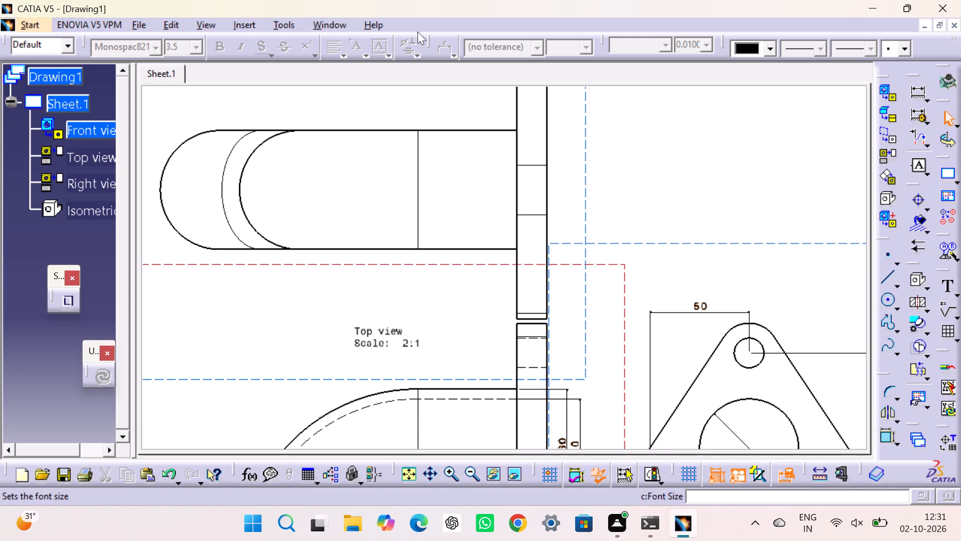
left_click(406, 478)
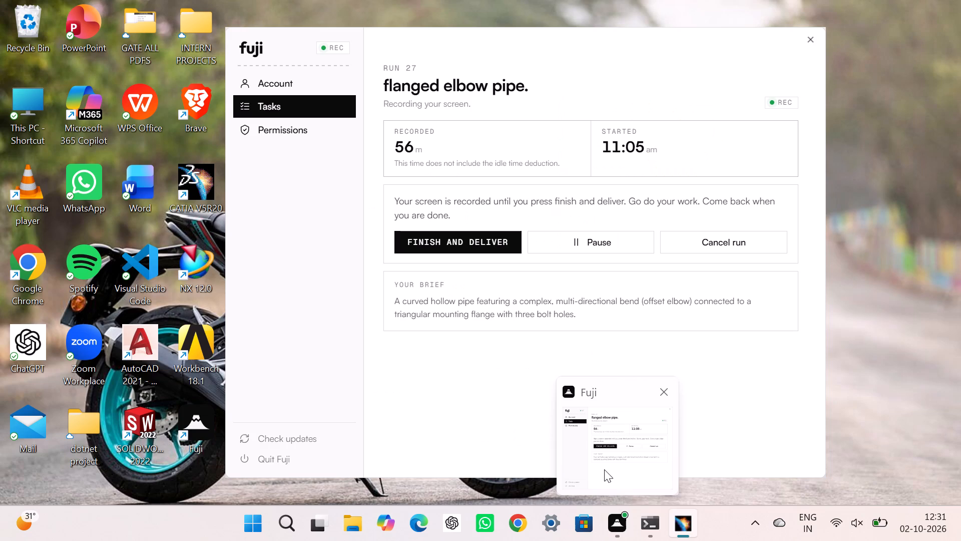
double_click(657, 375)
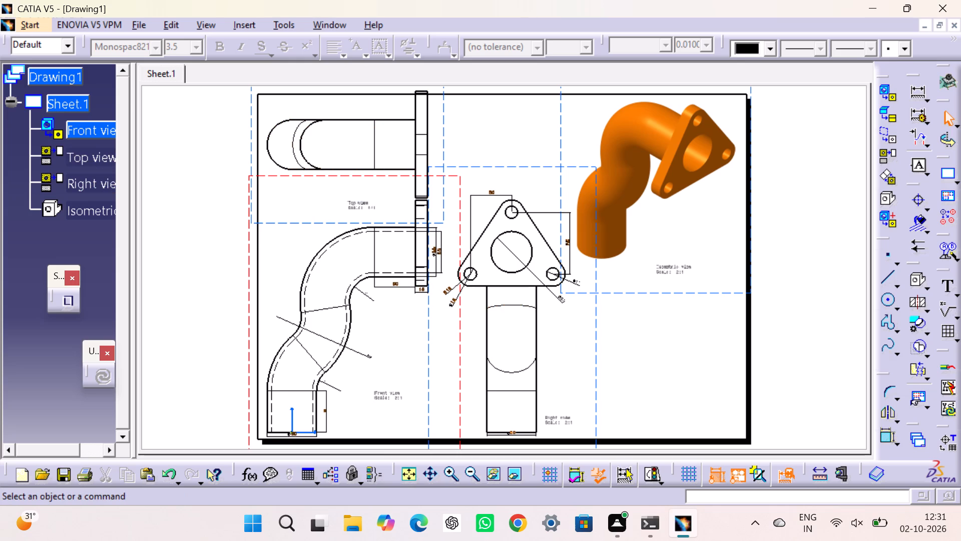
Save the drawing as a PDF named Drawing1 in the Catia projects folder.
key("ctrl+s")
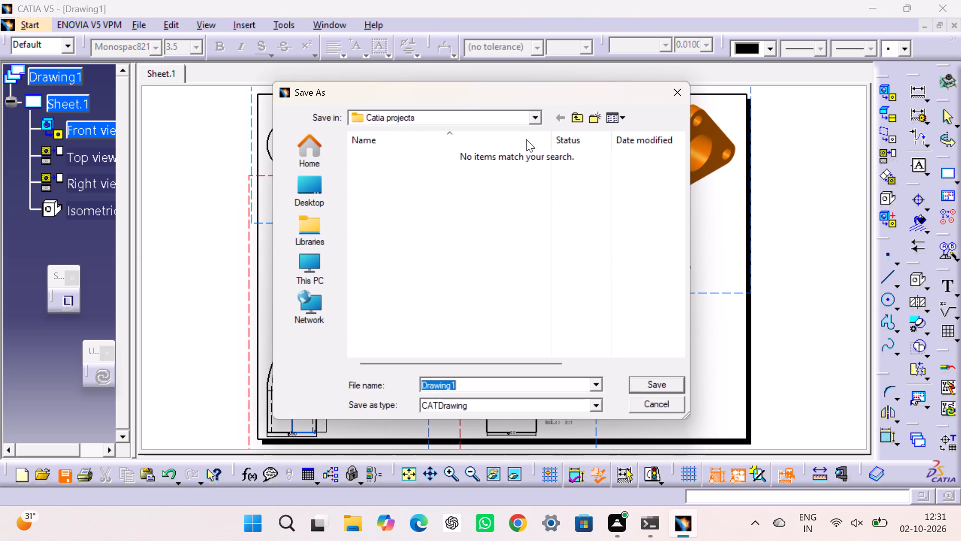
left_click(535, 112)
left_click(531, 119)
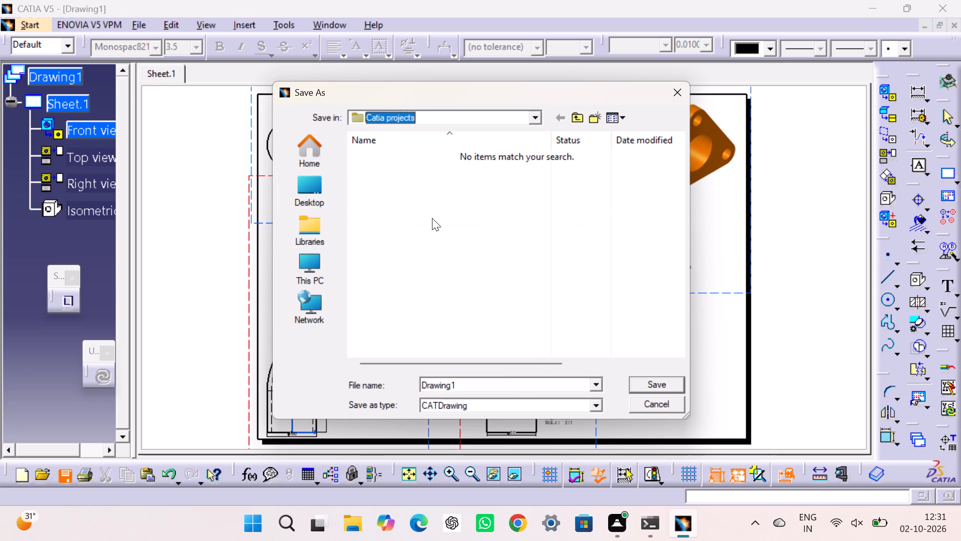
left_click(597, 405)
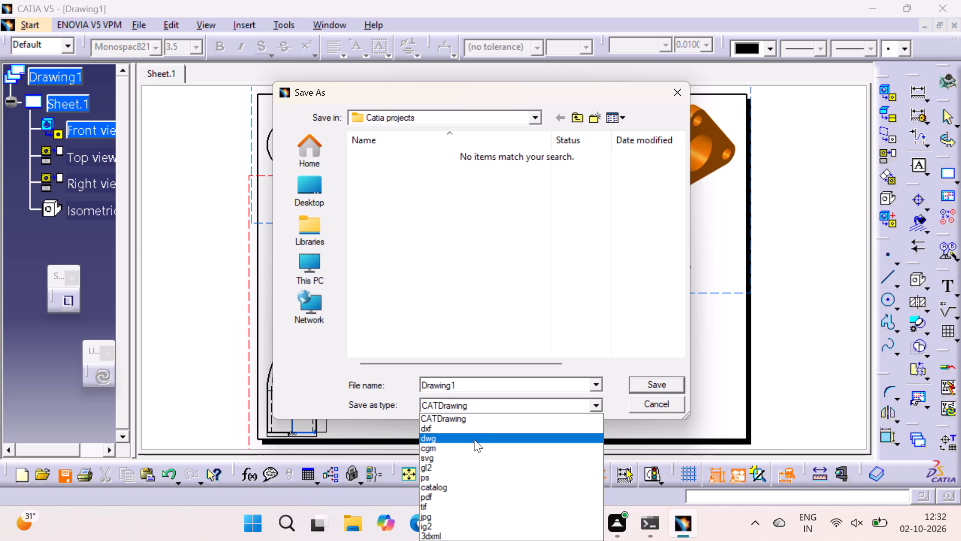
left_click(454, 492)
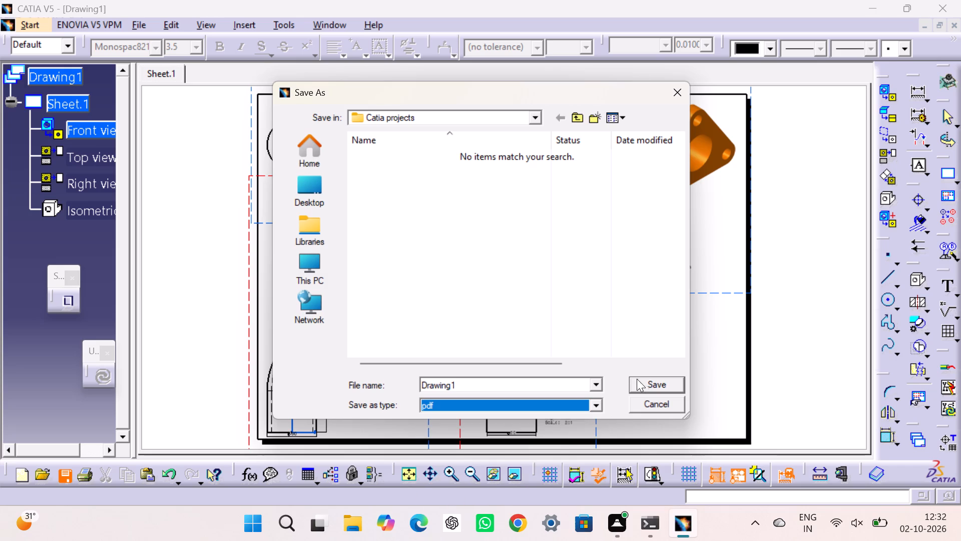
left_click(642, 382)
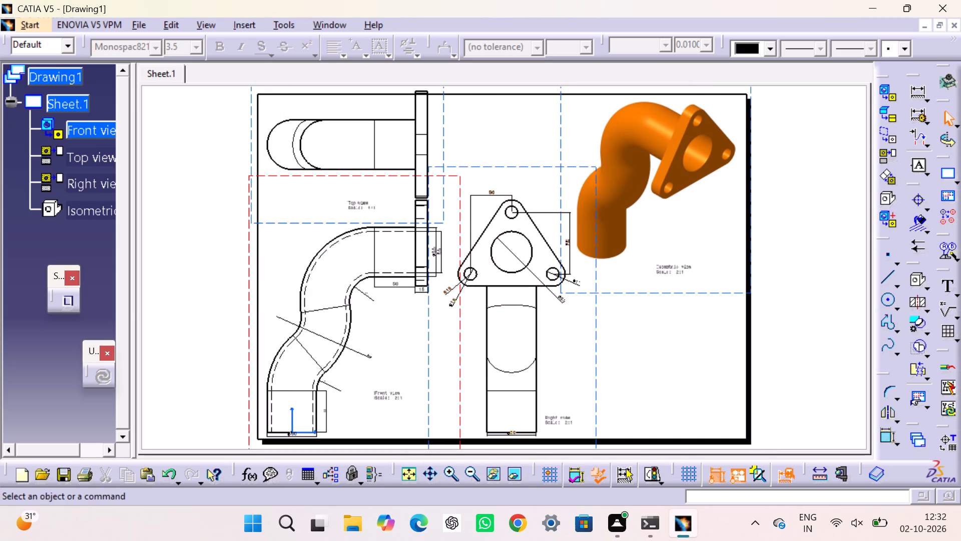
Look over the whole sheet, checking the views and their dimensions from the top edge to the bottom edge.
scroll(689, 258, "up", 3)
scroll(686, 242, "down", 4)
scroll(677, 198, "up", 2)
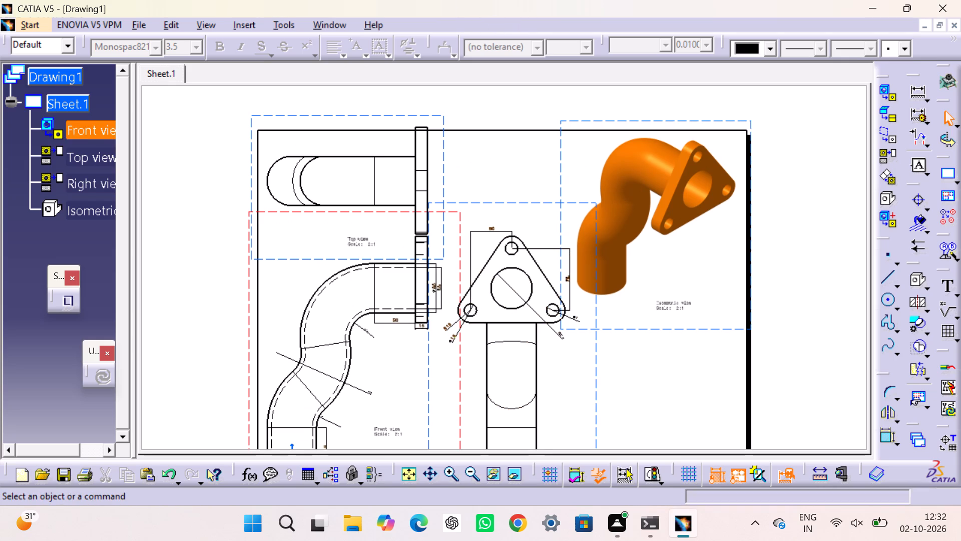
scroll(534, 313, "down", 5)
scroll(527, 273, "up", 3)
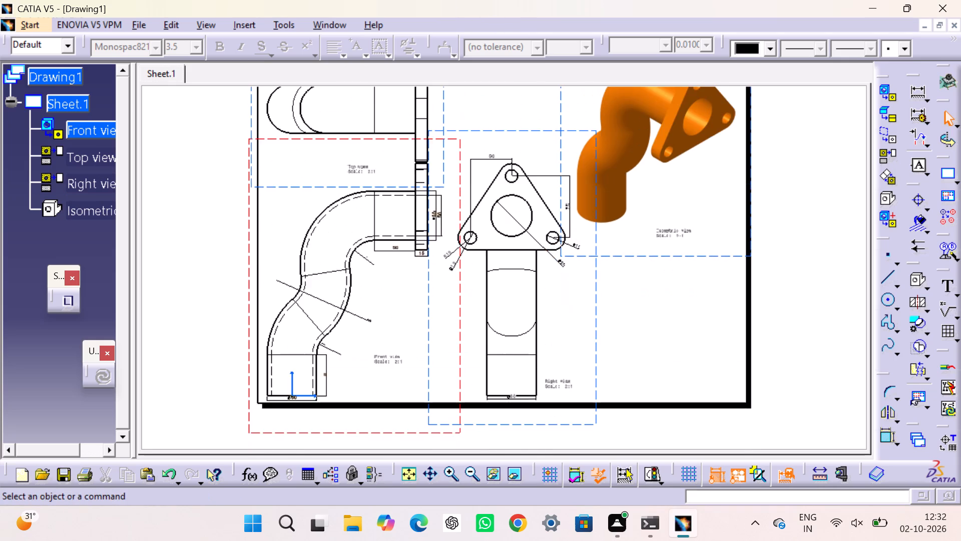
scroll(393, 281, "up", 4)
scroll(320, 242, "down", 5)
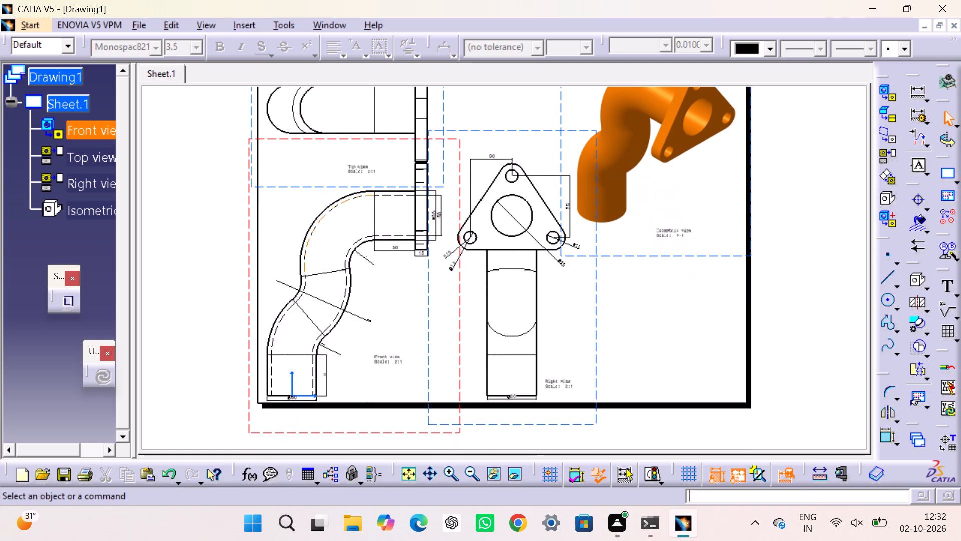
scroll(320, 216, "down", 6)
scroll(320, 215, "up", 2)
scroll(320, 215, "down", 3)
scroll(320, 215, "up", 3)
scroll(320, 215, "down", 3)
scroll(320, 215, "up", 3)
scroll(320, 215, "down", 4)
scroll(320, 215, "up", 4)
scroll(320, 215, "down", 4)
scroll(320, 203, "up", 2)
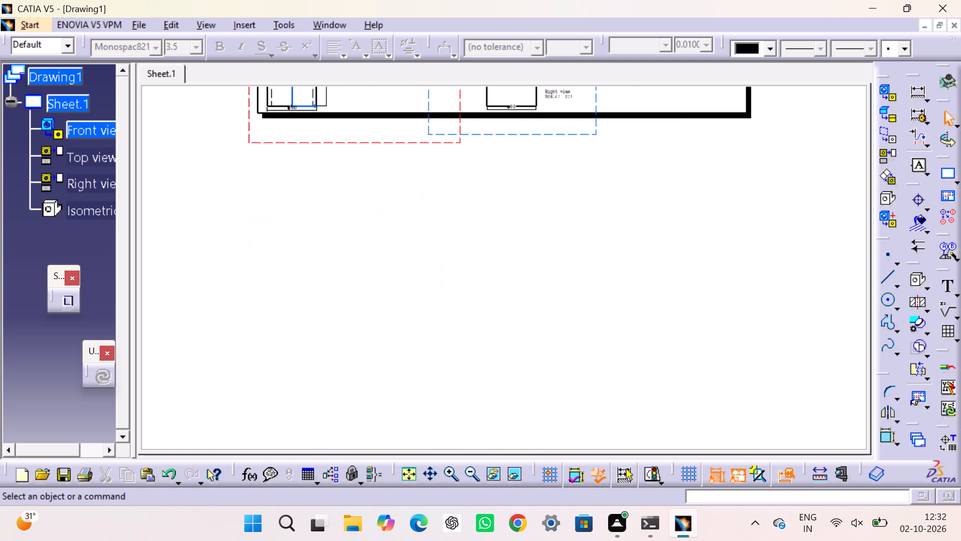
scroll(320, 198, "down", 3)
scroll(320, 193, "up", 1)
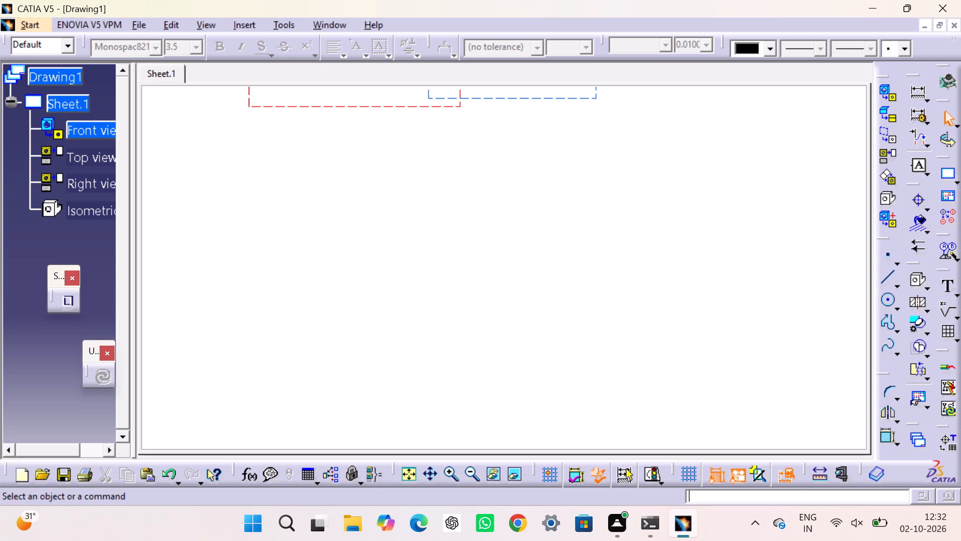
scroll(637, 294, "up", 13)
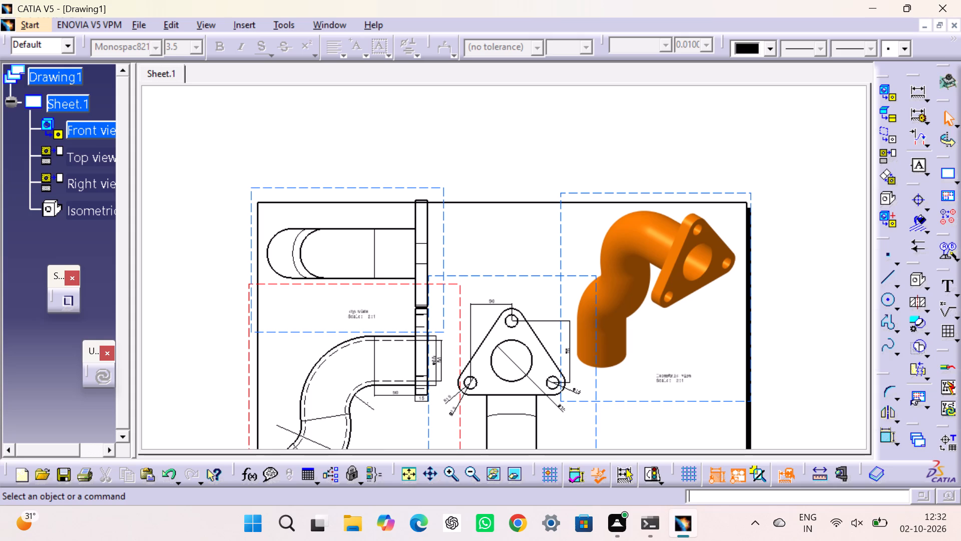
scroll(528, 244, "down", 7)
scroll(528, 244, "up", 9)
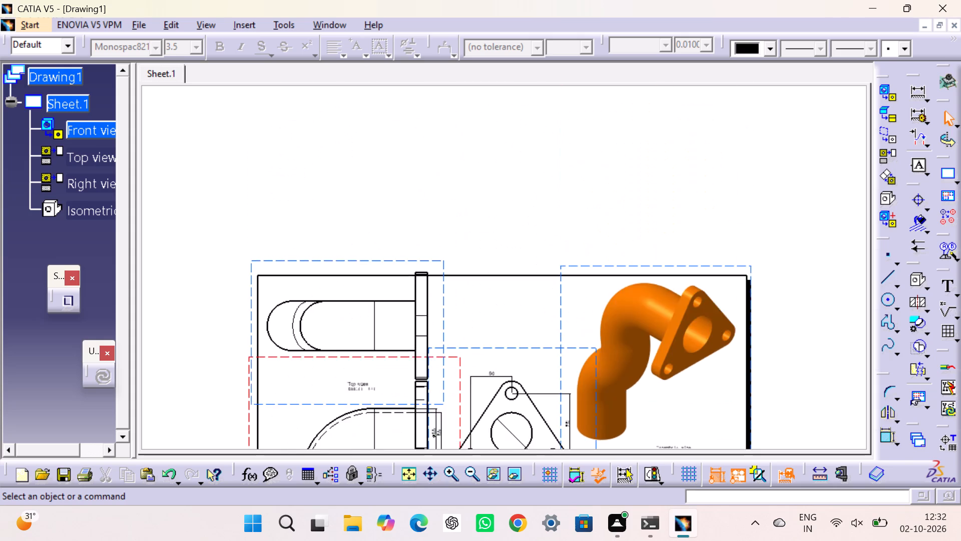
scroll(528, 244, "up", 8)
scroll(528, 244, "down", 12)
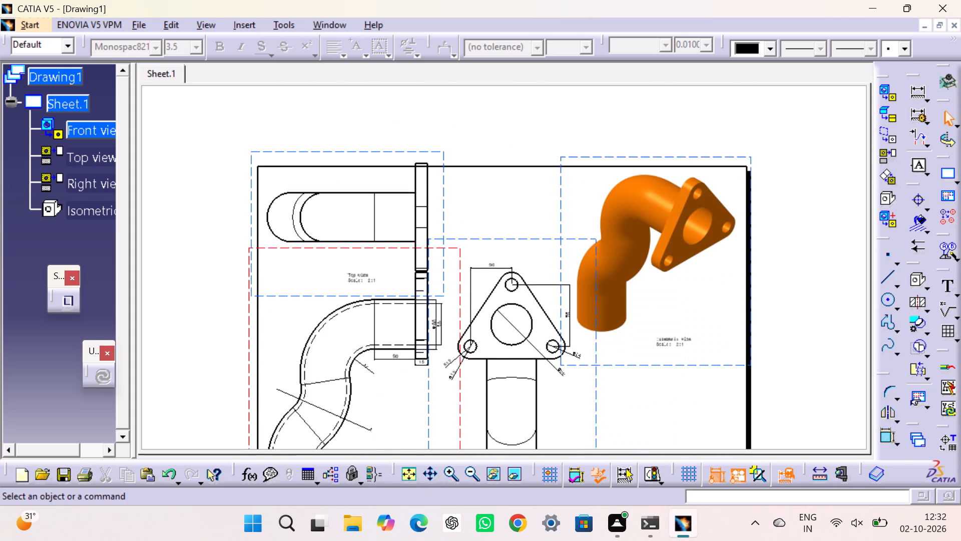
scroll(528, 243, "down", 3)
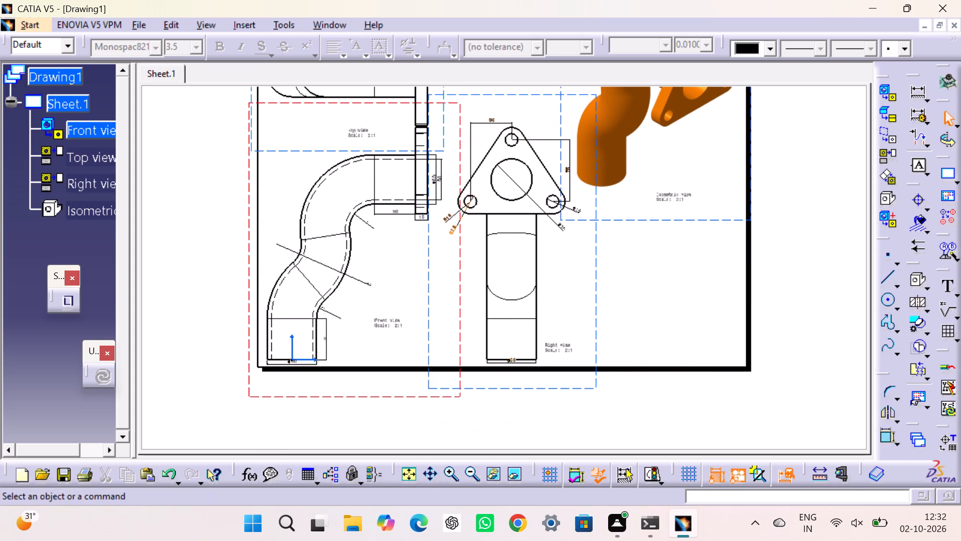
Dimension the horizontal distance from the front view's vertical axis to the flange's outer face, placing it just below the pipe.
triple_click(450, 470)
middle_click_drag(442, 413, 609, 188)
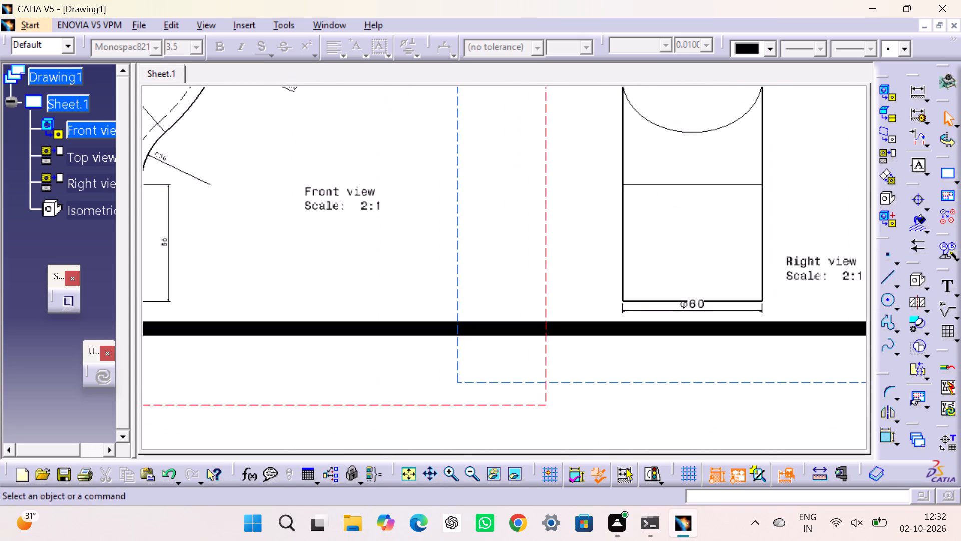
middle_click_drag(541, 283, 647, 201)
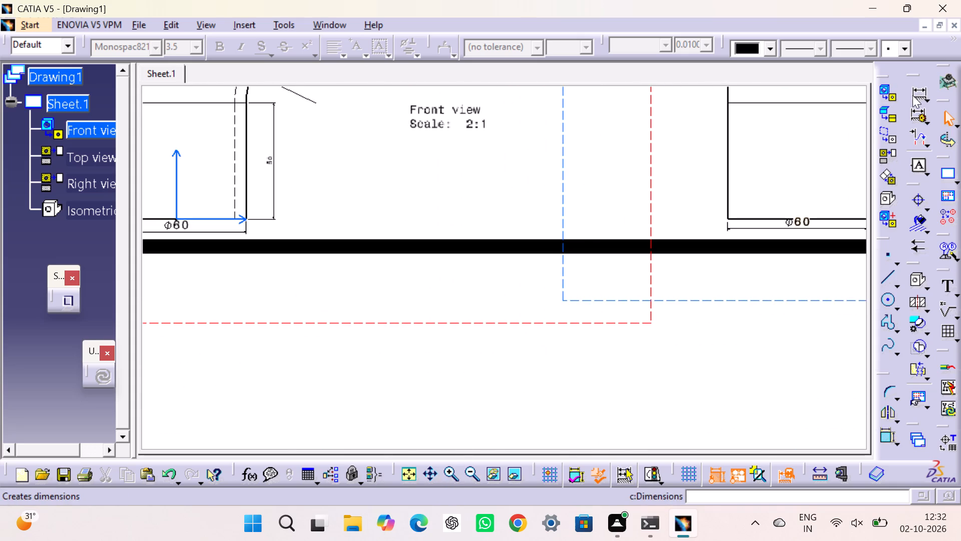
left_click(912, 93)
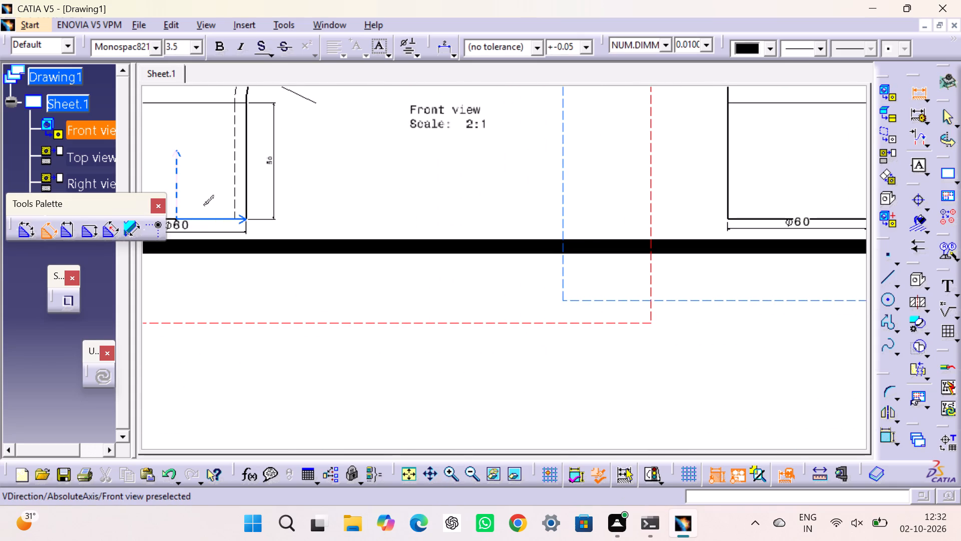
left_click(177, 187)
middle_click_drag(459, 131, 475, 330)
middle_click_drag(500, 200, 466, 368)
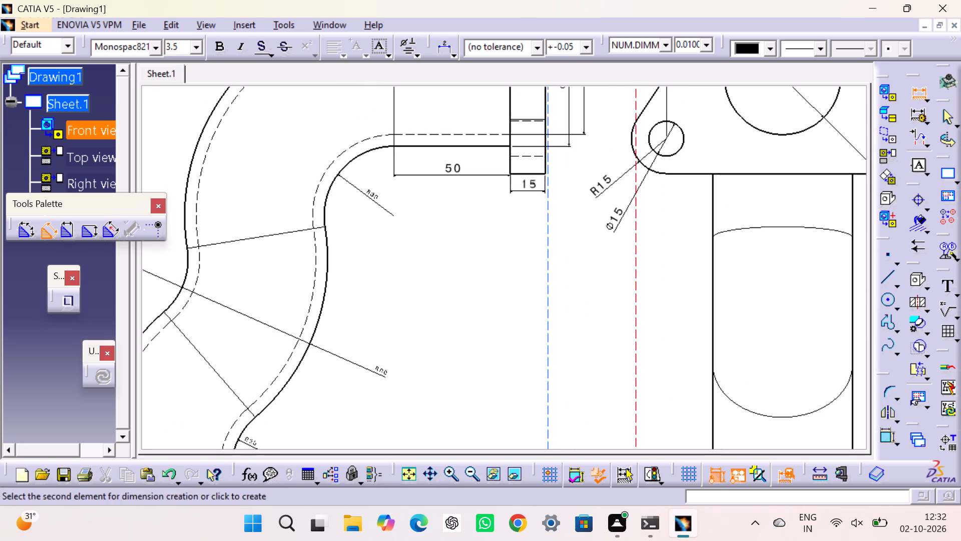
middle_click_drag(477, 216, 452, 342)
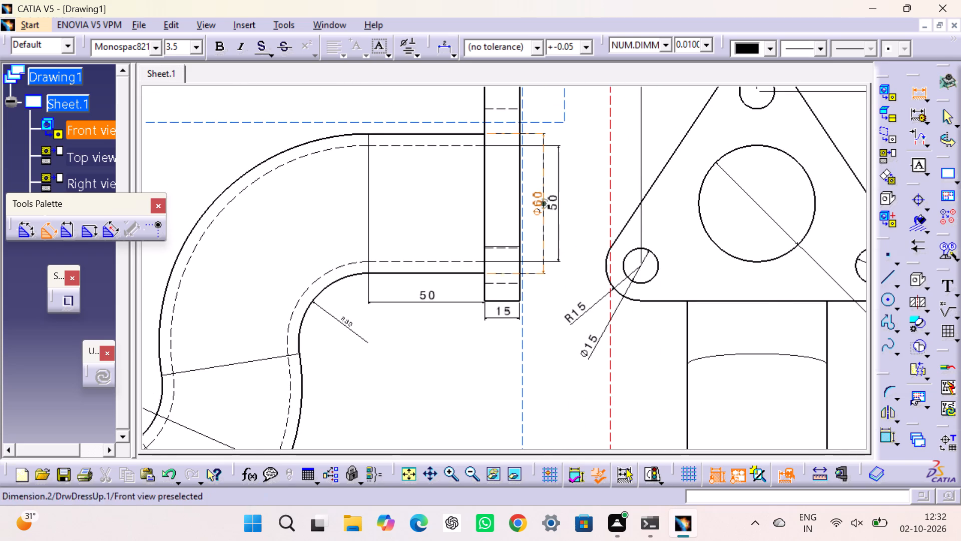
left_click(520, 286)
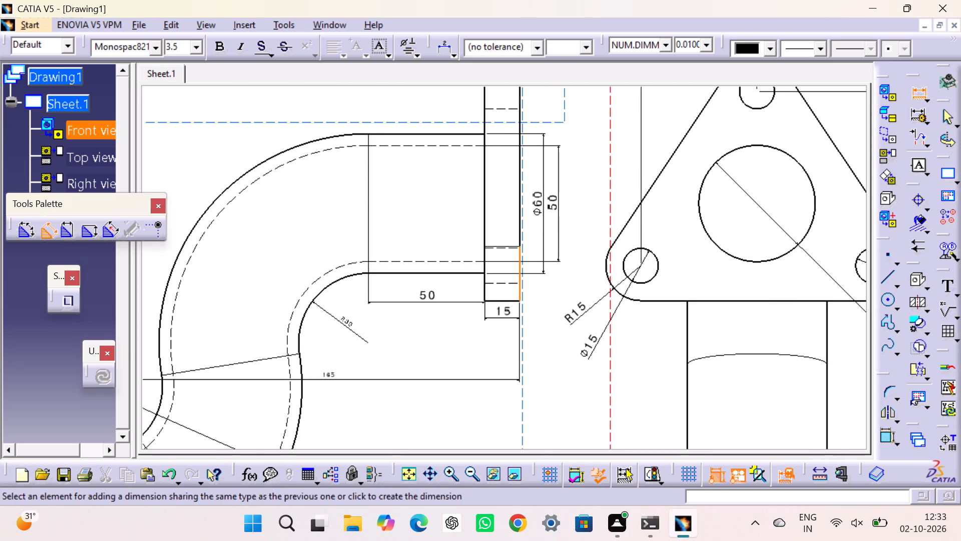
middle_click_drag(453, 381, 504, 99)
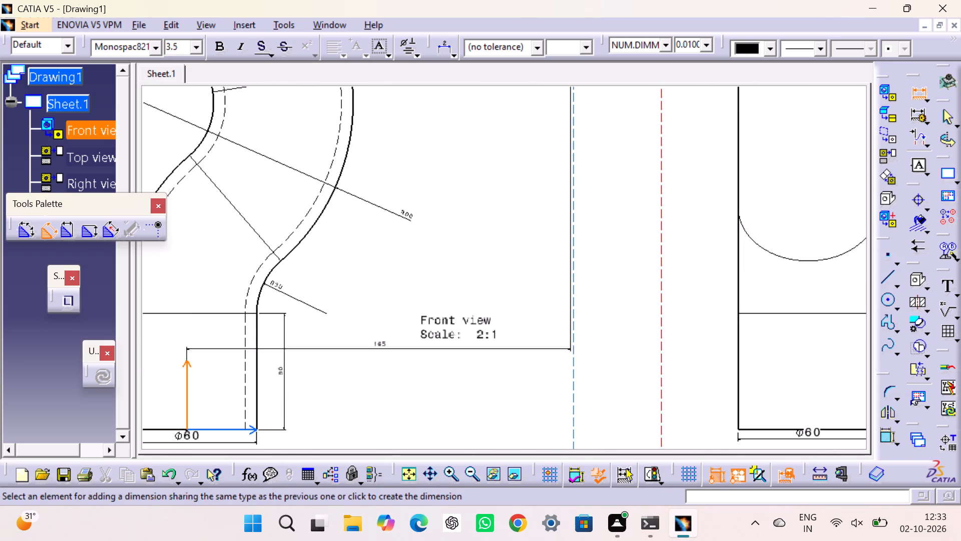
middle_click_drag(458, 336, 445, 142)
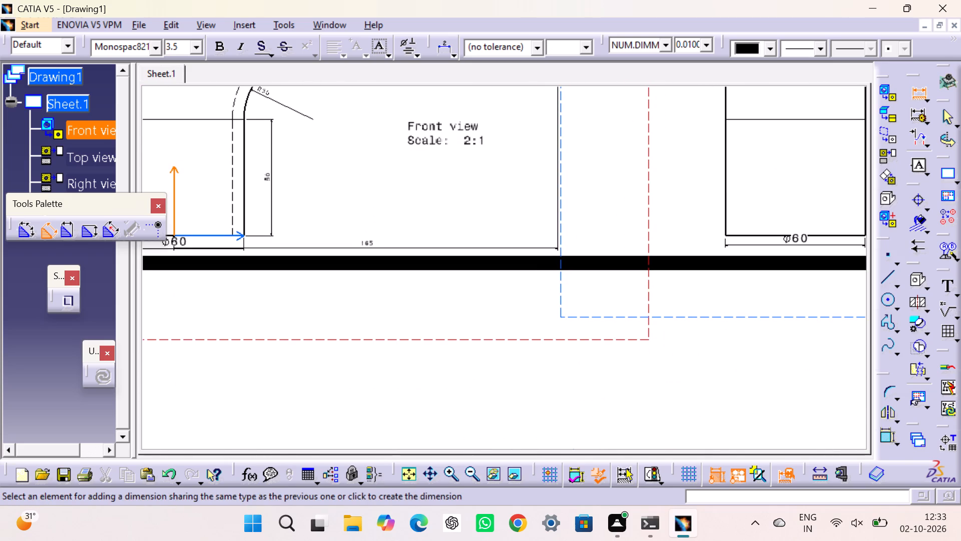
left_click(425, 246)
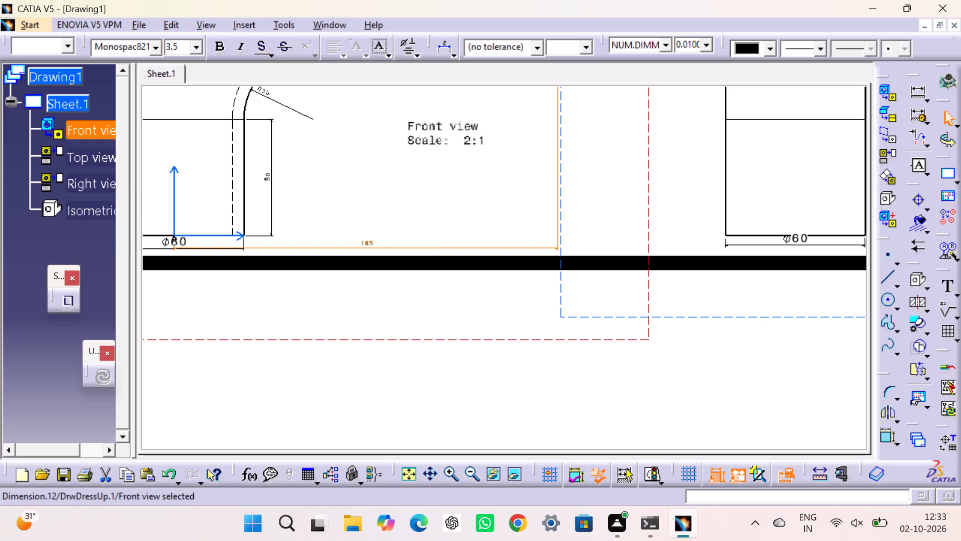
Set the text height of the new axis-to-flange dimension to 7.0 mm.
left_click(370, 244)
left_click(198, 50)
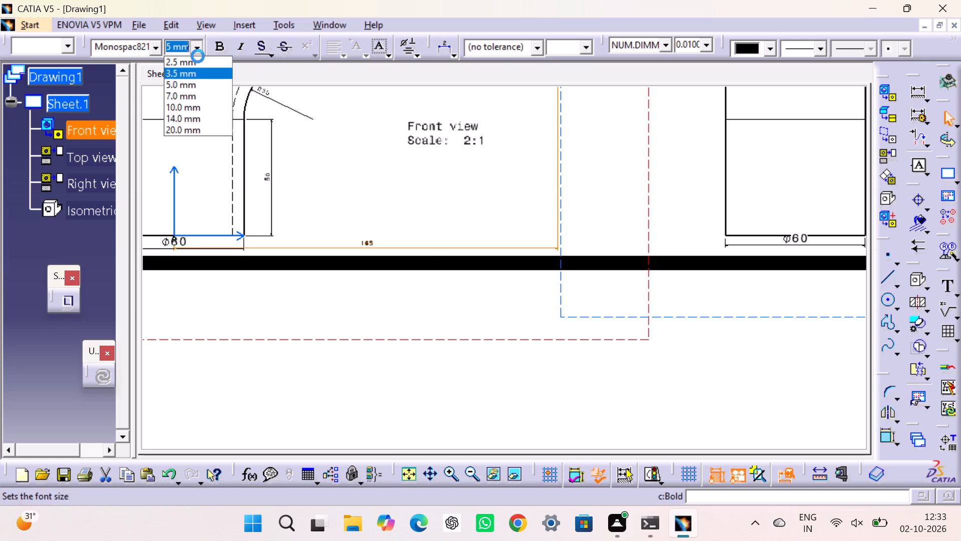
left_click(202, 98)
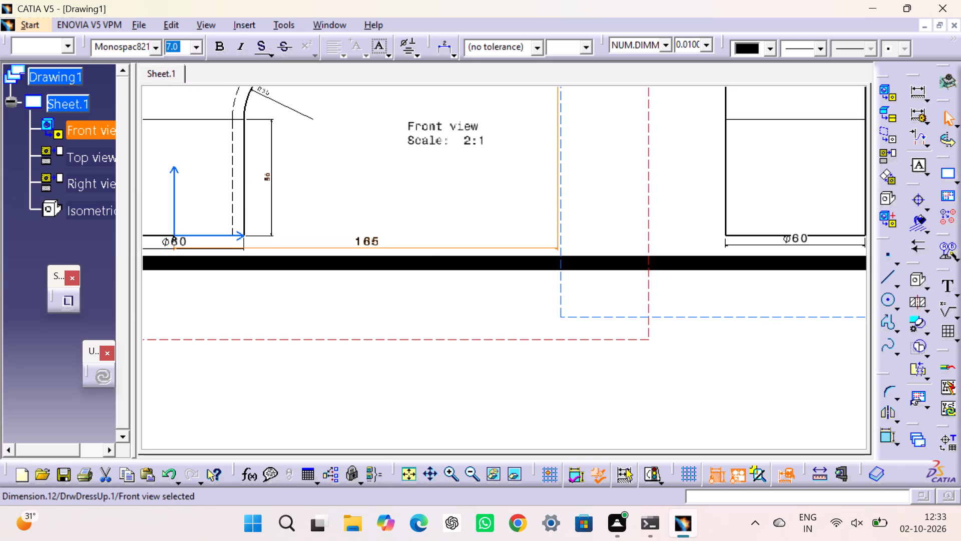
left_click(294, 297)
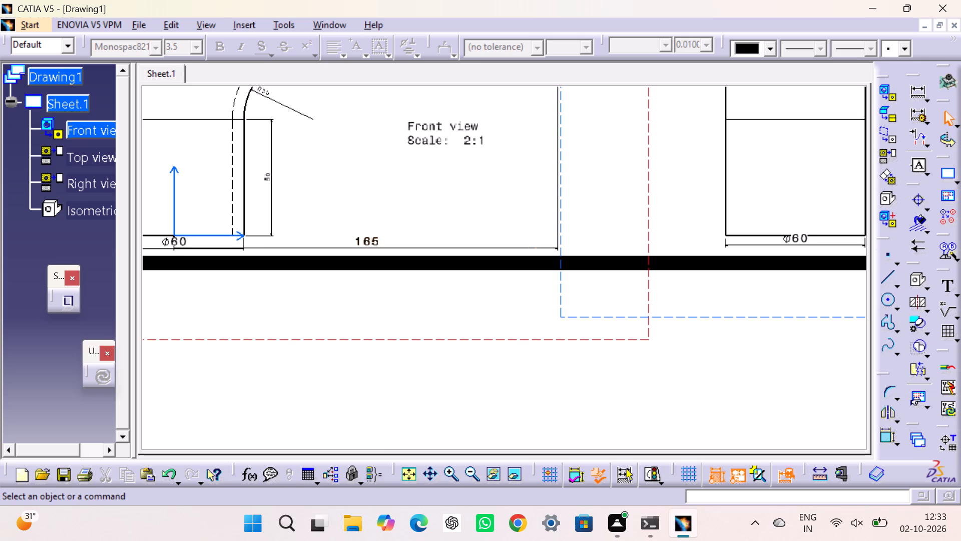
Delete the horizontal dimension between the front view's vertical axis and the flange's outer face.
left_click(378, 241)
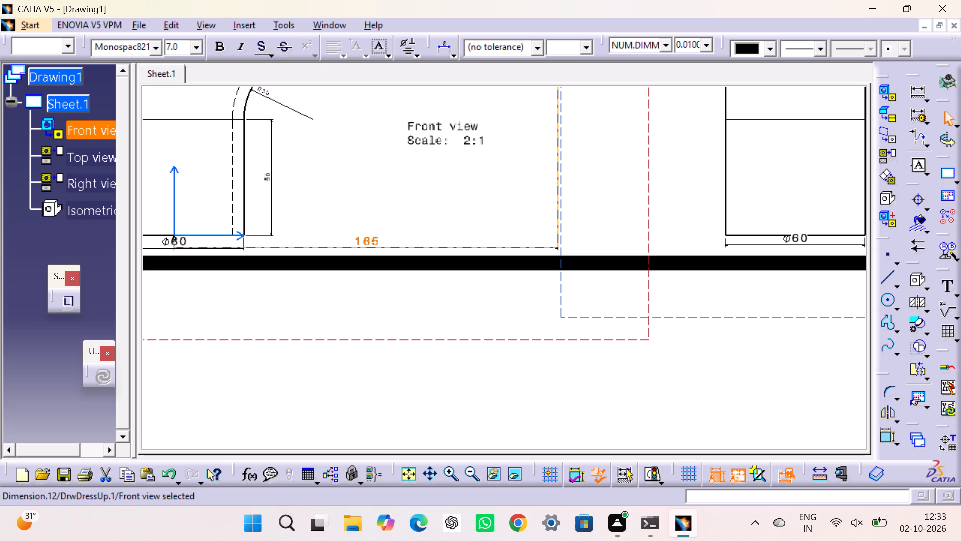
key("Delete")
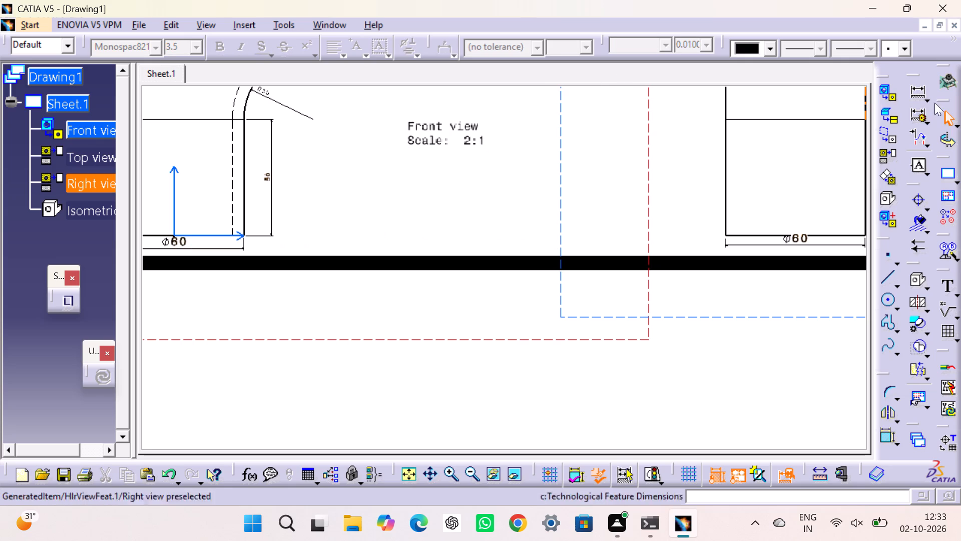
Dimension the horizontal distance from the front view's vertical axis to the flange's inner, pipe-side face, placing it below the pipe.
left_click(917, 91)
middle_click_drag(317, 238, 455, 270)
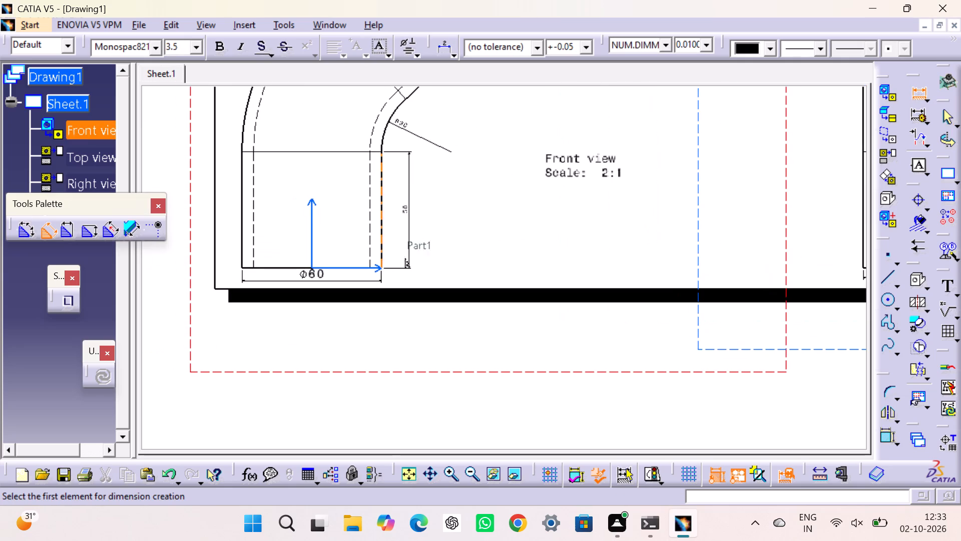
left_click_drag(315, 202, 322, 202)
scroll(544, 218, "down", 1)
middle_click_drag(544, 218, 508, 360)
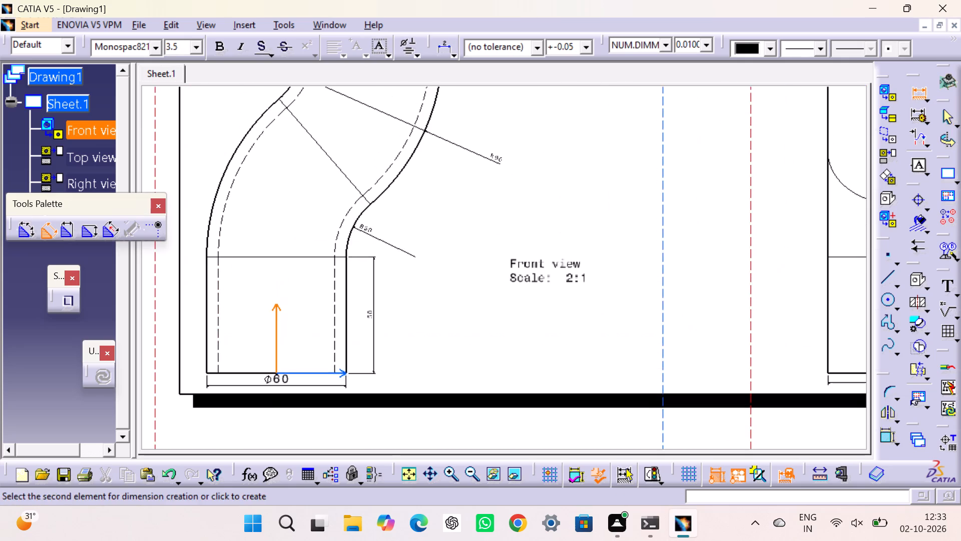
middle_click_drag(595, 226, 556, 325)
middle_click_drag(570, 242, 549, 314)
middle_click_drag(588, 192, 576, 239)
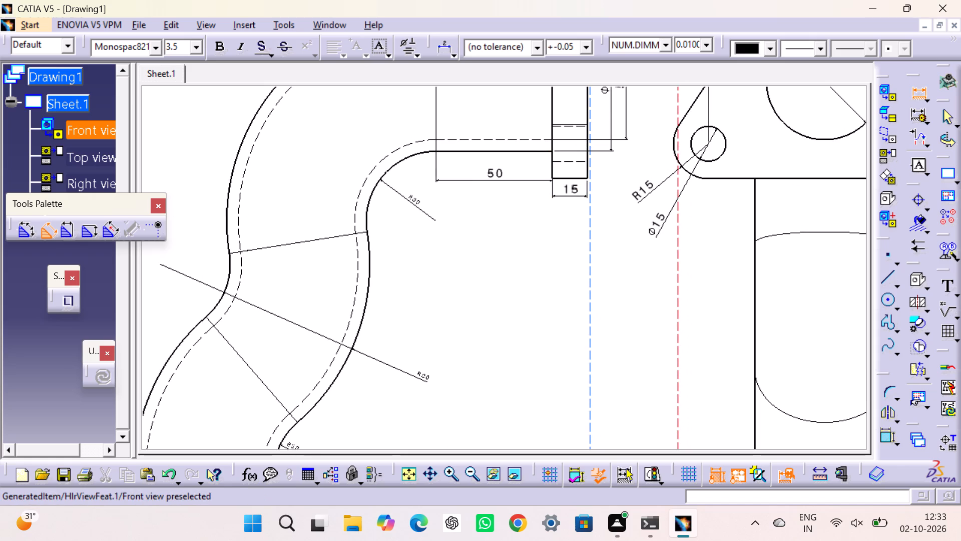
left_click(552, 133)
middle_click_drag(538, 240, 562, 51)
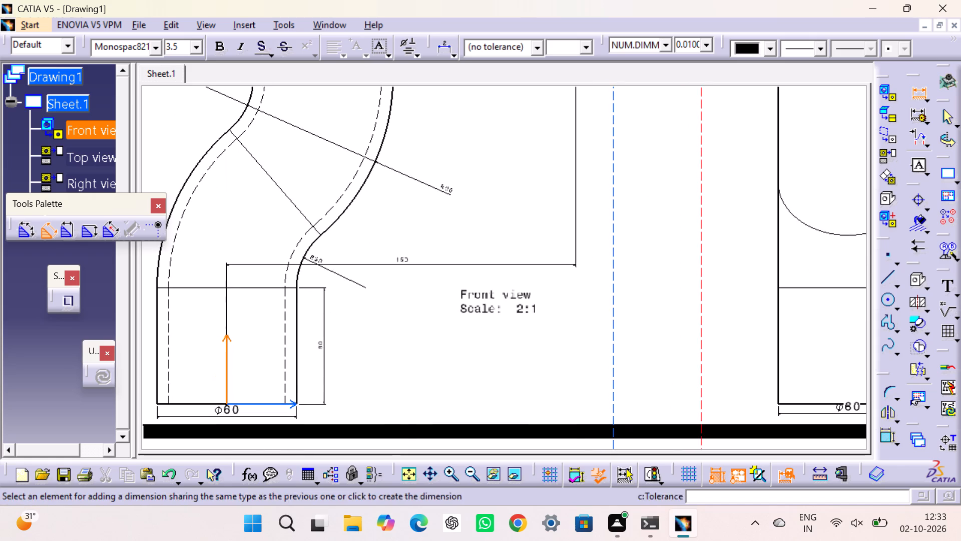
left_click(428, 414)
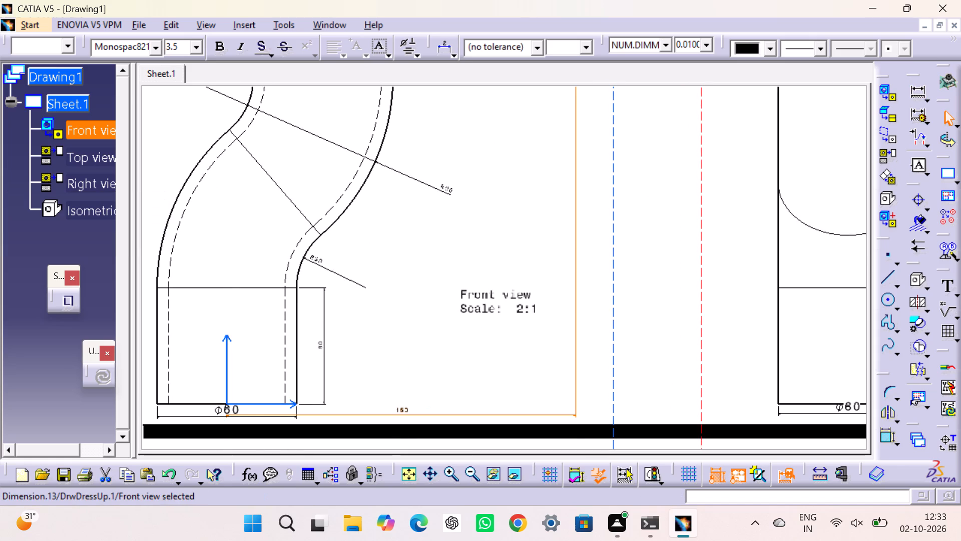
Set the text height of the new horizontal dimension below the front view to 7.0 mm.
left_click(405, 406)
left_click(194, 46)
left_click(199, 95)
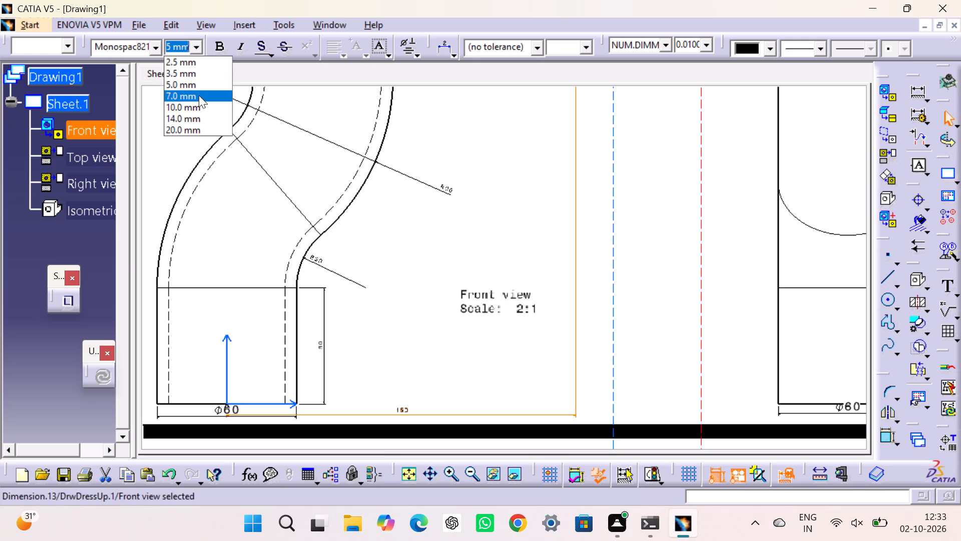
left_click(450, 207)
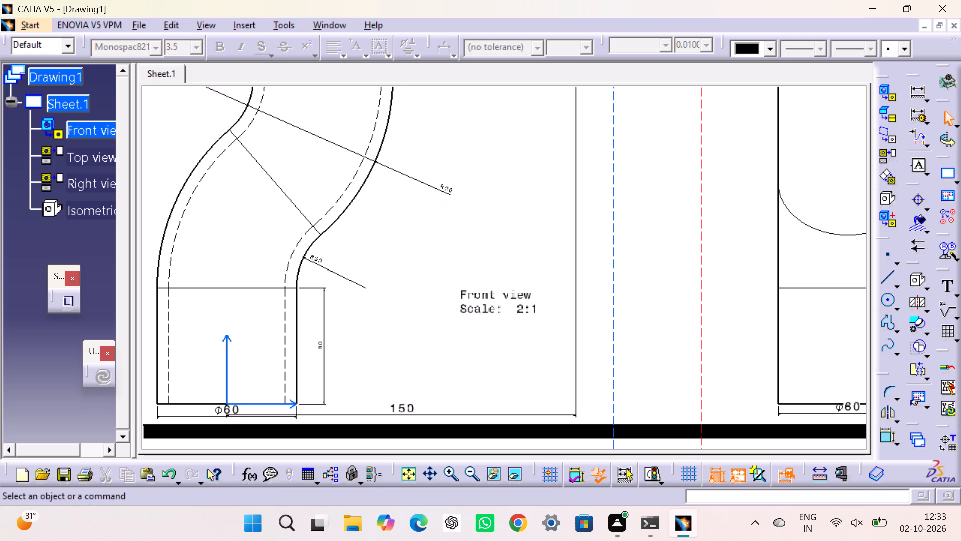
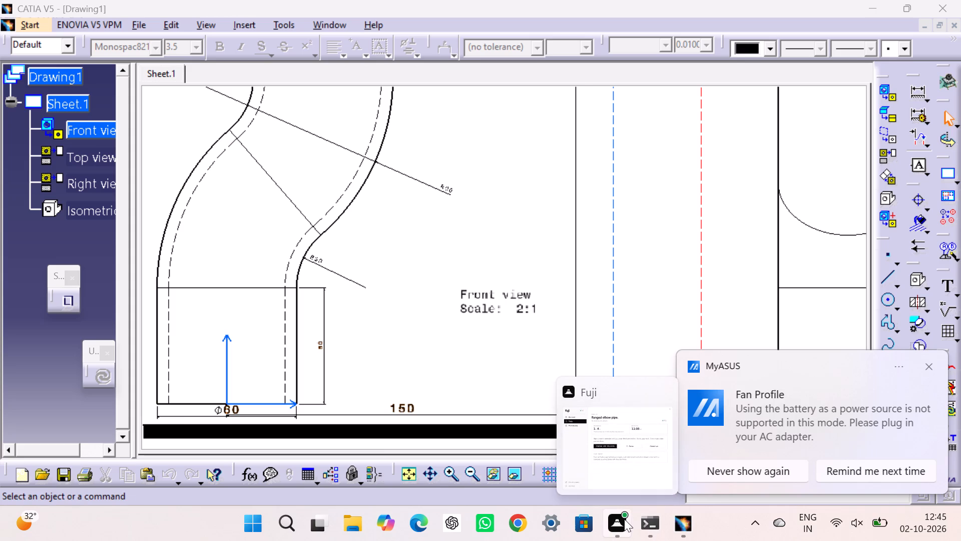
Save the drawing as a PDF named Drawing1 in the Catia projects folder, overwriting the existing file.
key("ctrl+s")
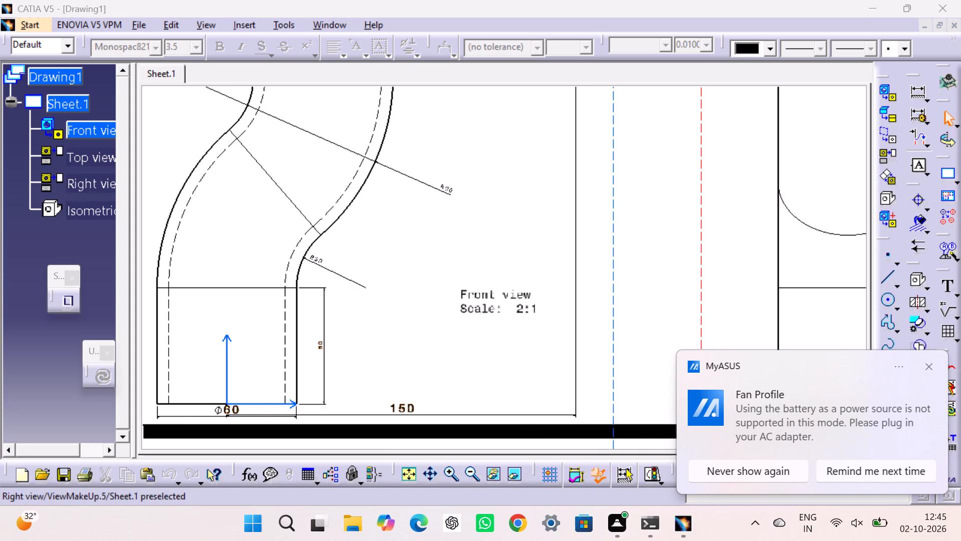
key("ctrl+s")
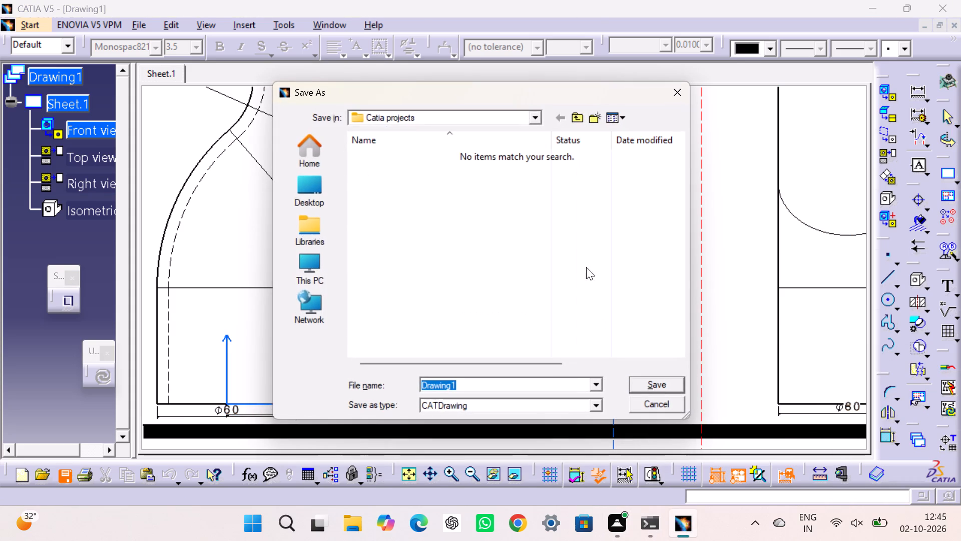
left_click(590, 400)
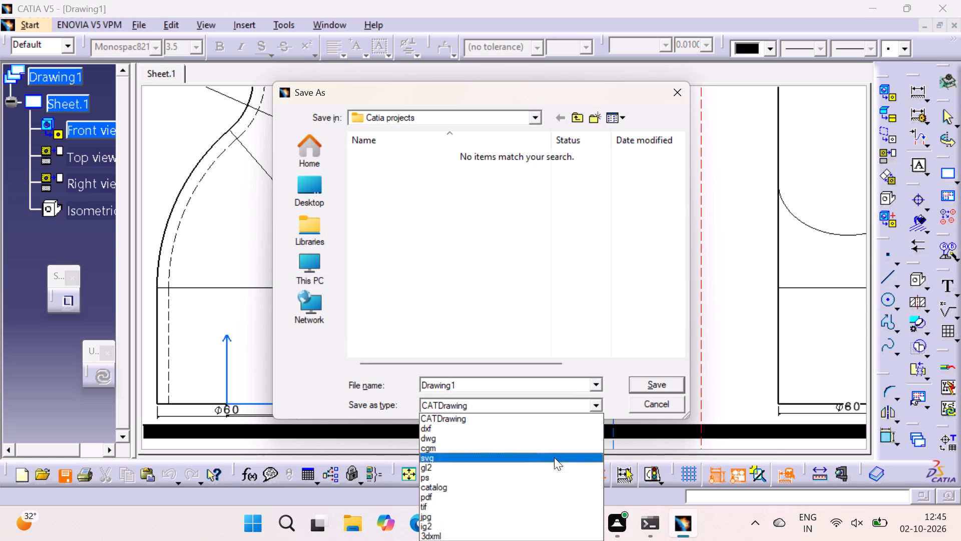
left_click(492, 496)
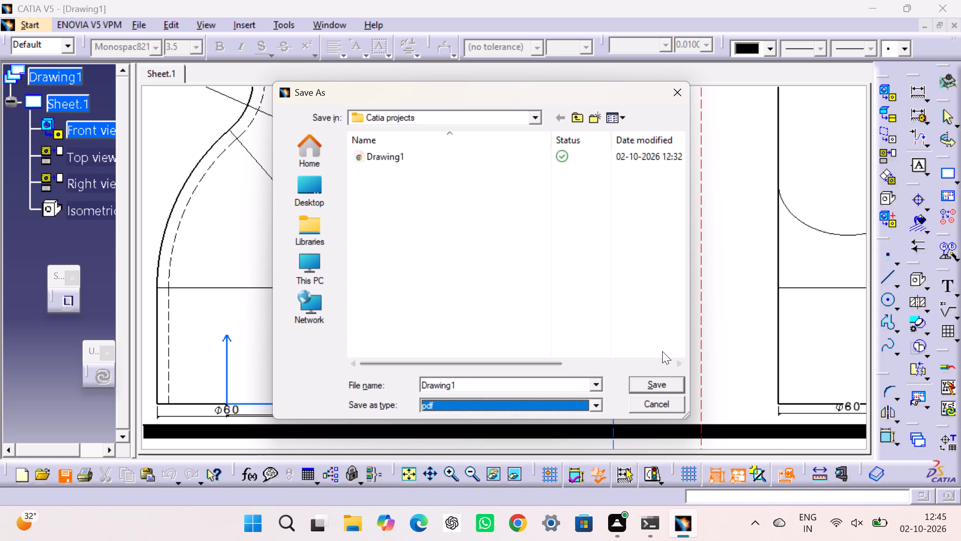
left_click(649, 382)
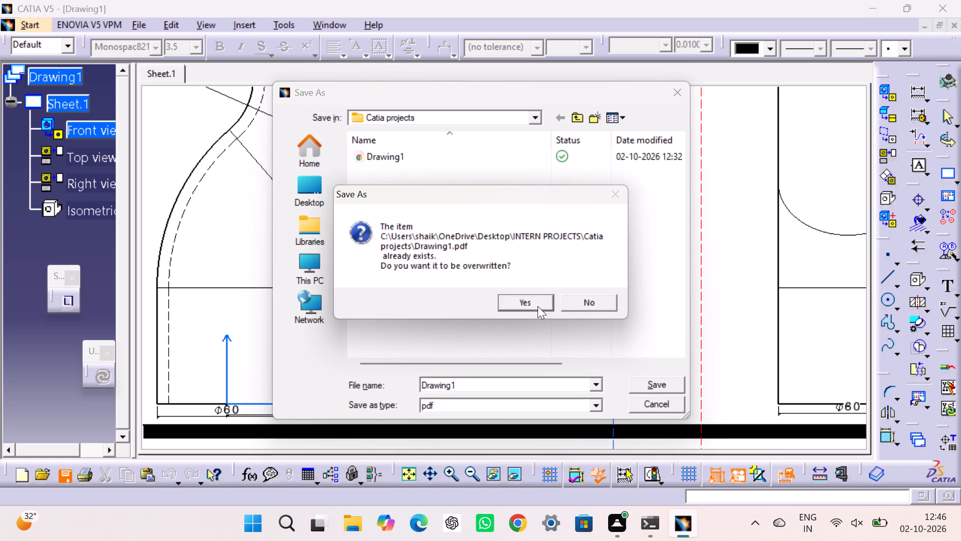
left_click(538, 306)
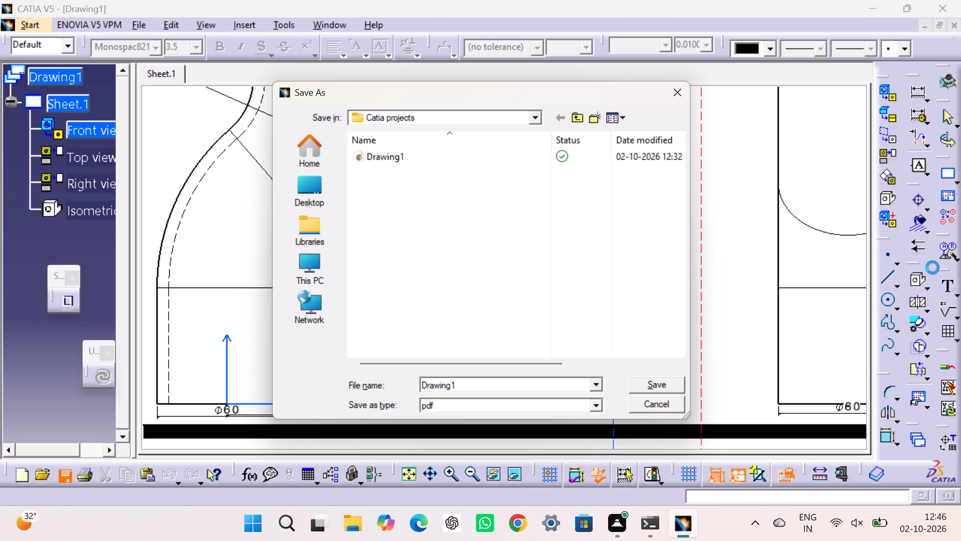